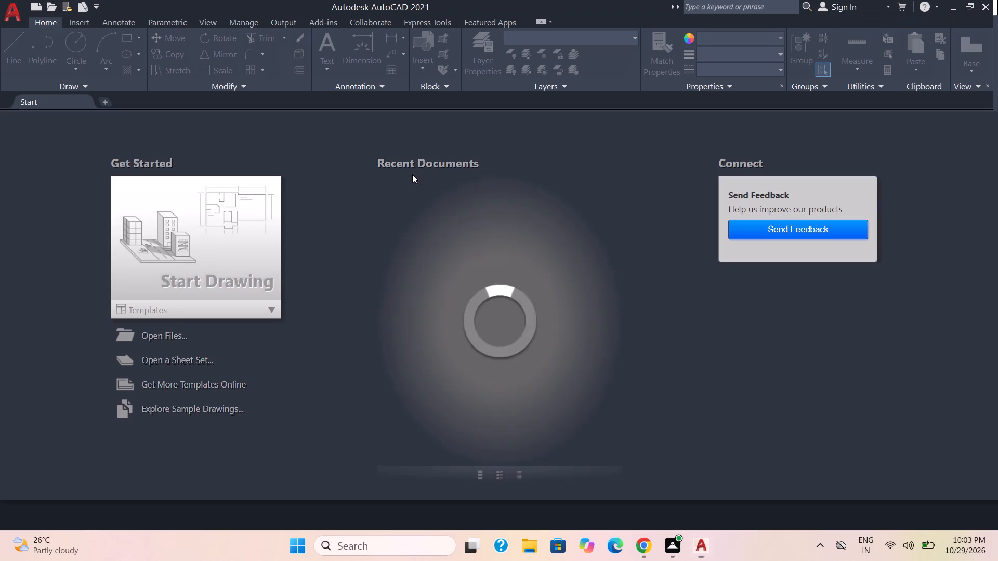
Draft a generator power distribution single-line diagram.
Start a new blank drawing.
click(216, 246)
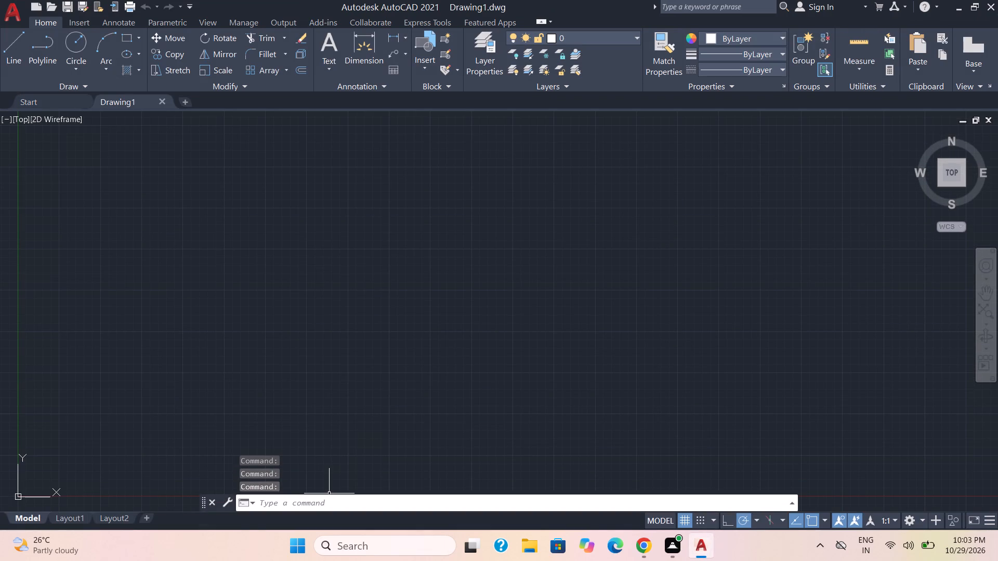
Turn on command logging for the drawing with LOGFILEON.
click(303, 504)
text(logfile)
text(on)
key(Return)
Configure the drawing units to length precision 0 and millimeters for the insertion scale.
text(un)
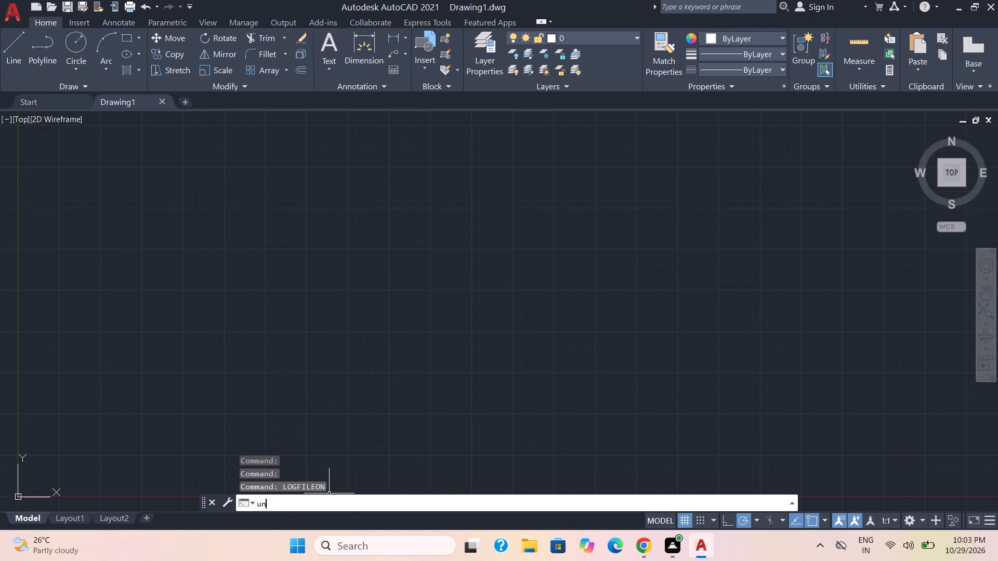
key(Return)
click(456, 205)
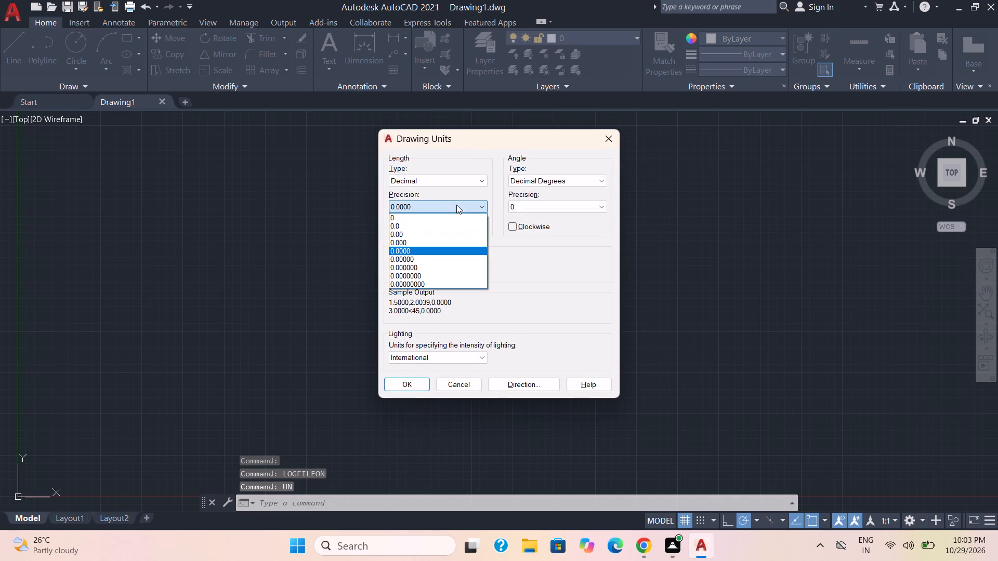
click(450, 221)
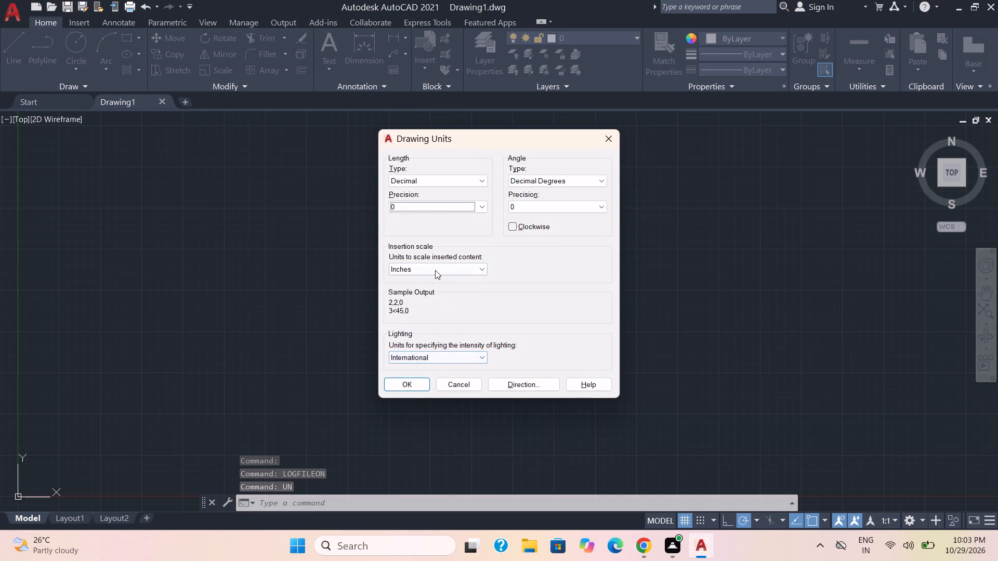
click(435, 270)
click(422, 323)
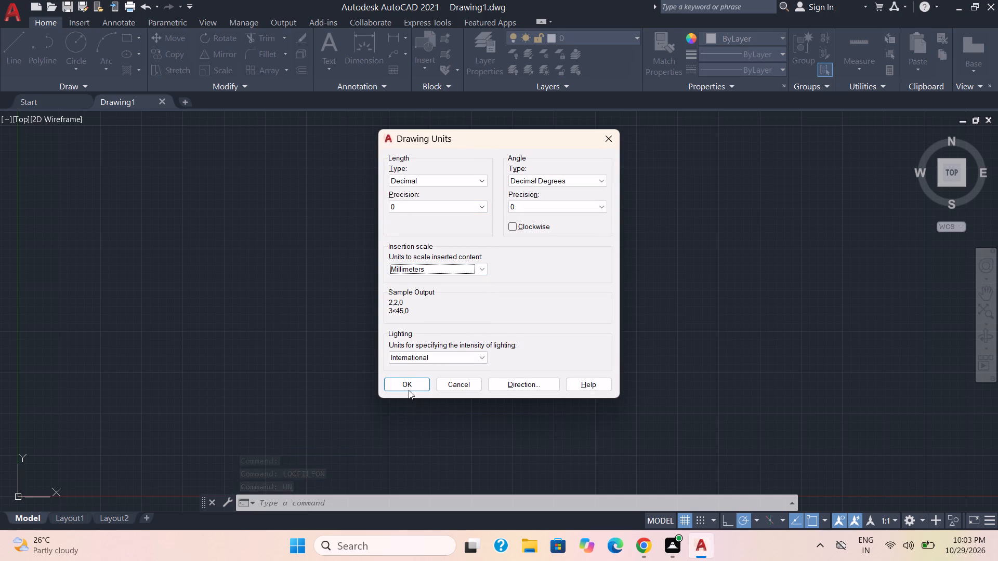
click(409, 386)
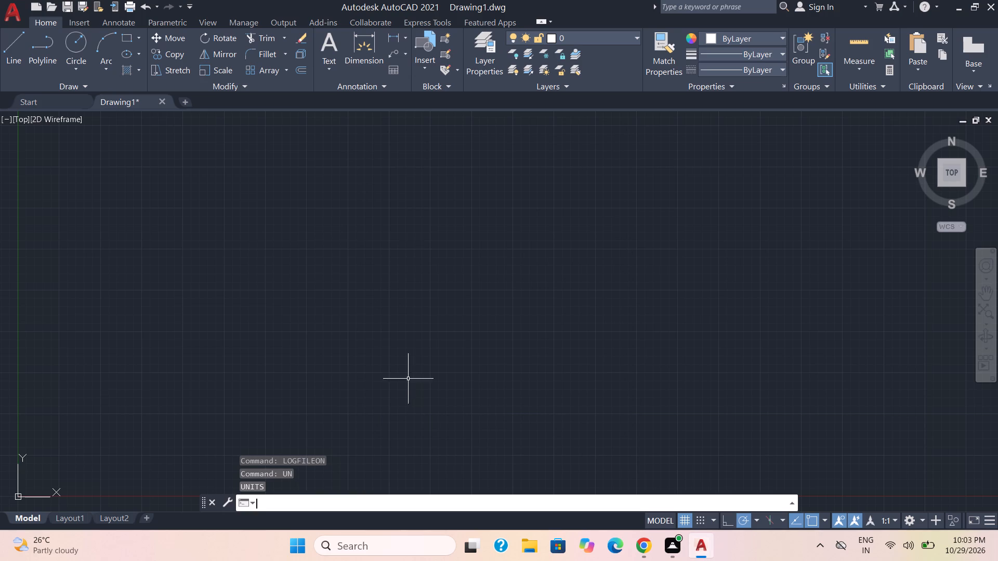
Set the current colour to Red and draw a circle of about 1 mm radius near the top of the drawing area.
click(737, 37)
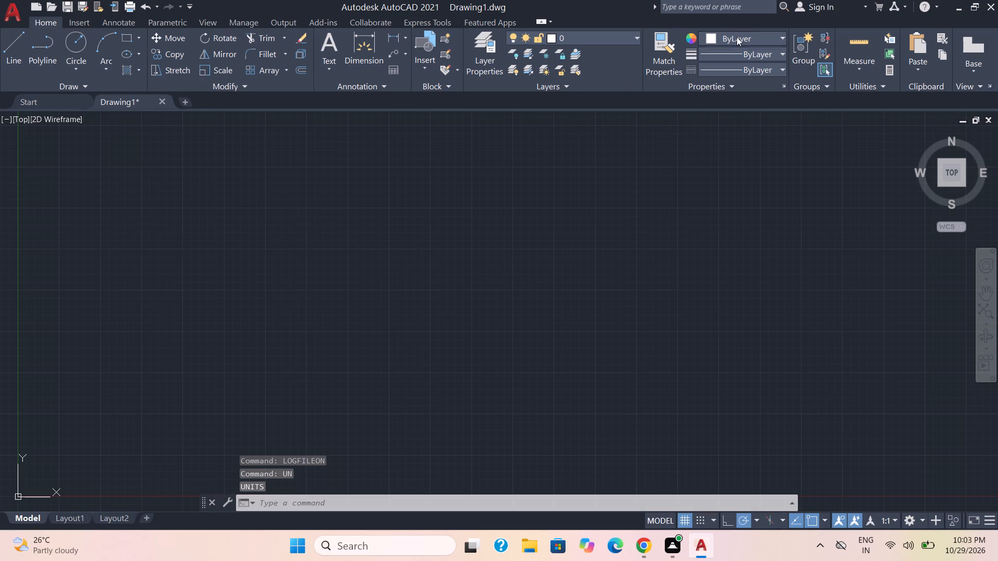
click(705, 171)
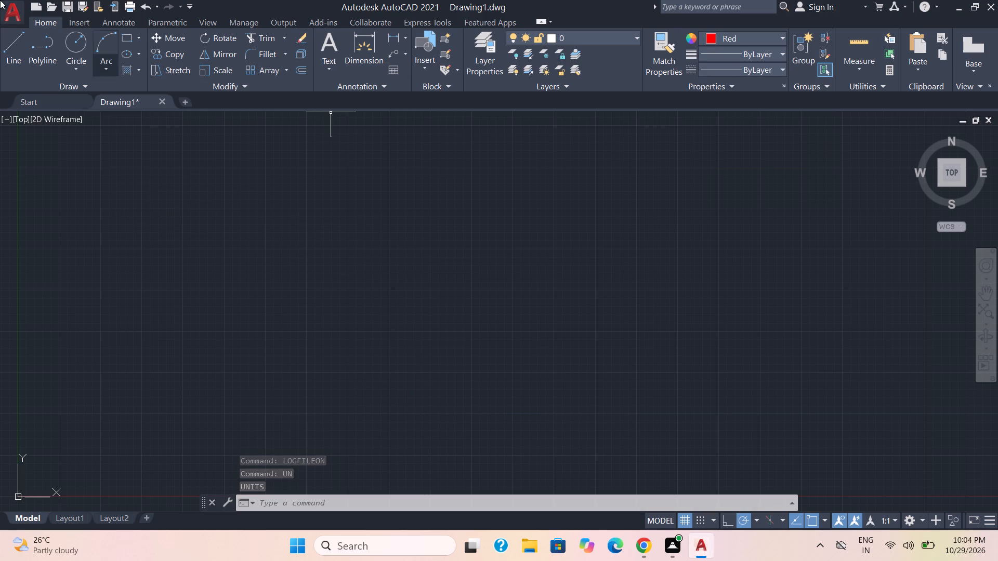
click(80, 42)
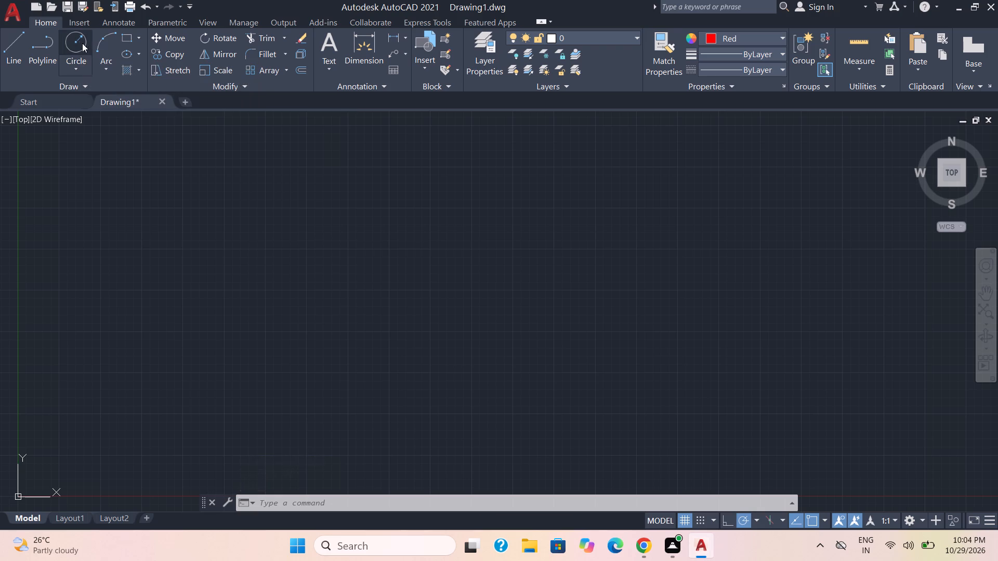
click(430, 145)
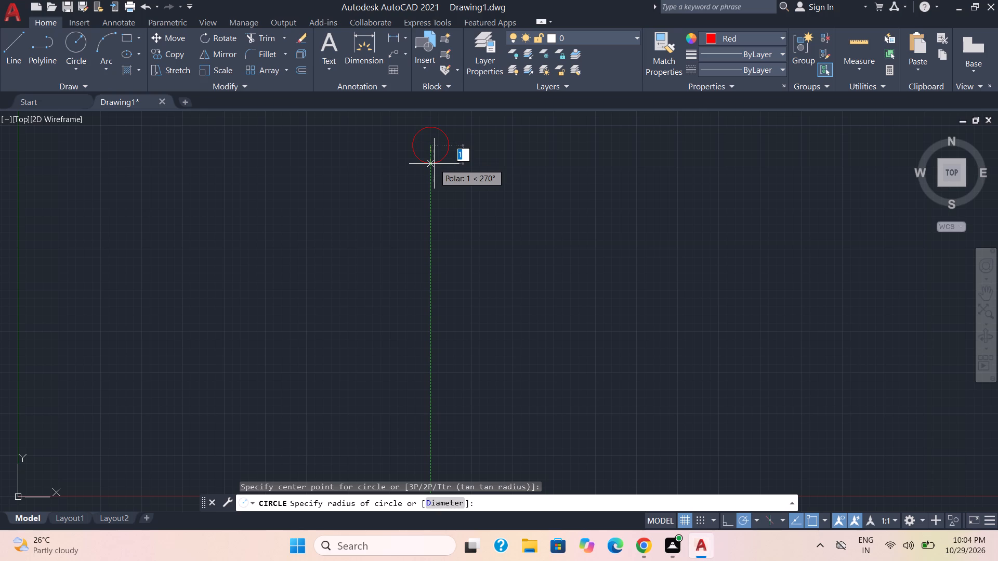
click(434, 164)
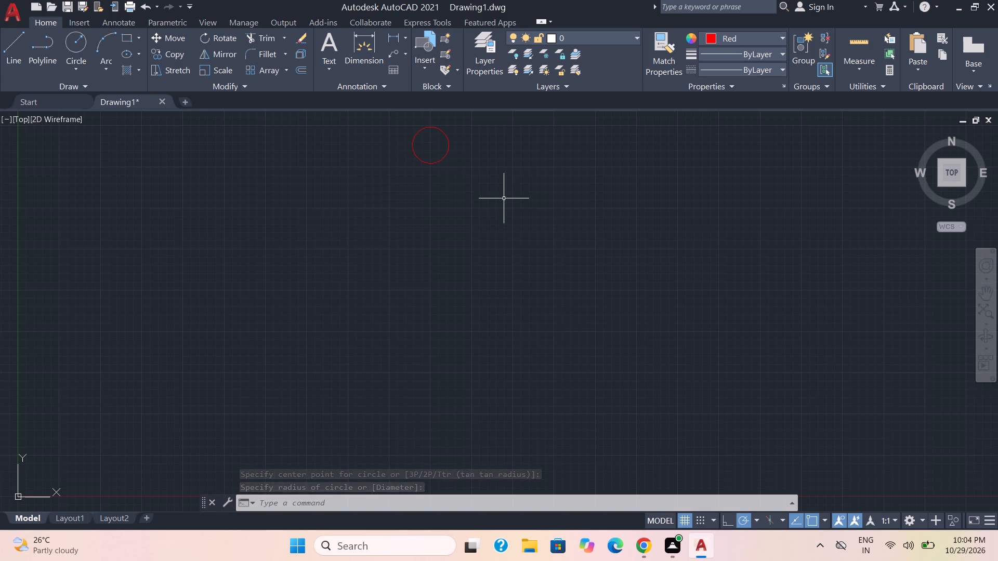
Draw a horizontal guide line from the circle's centre about 1 mm left, doubling back about 2 mm right, staying inside the circle.
click(7, 53)
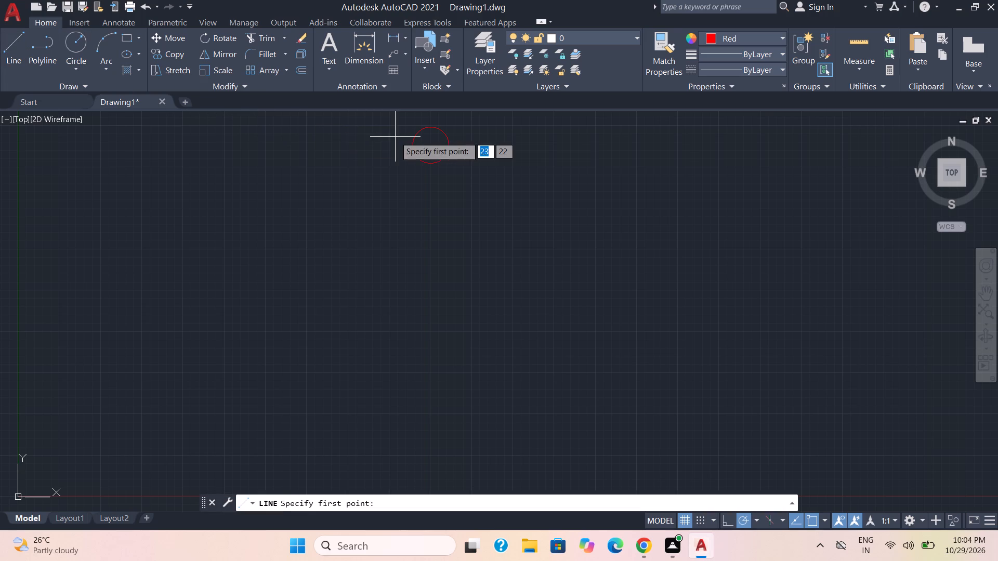
scroll(415, 148, up, 2)
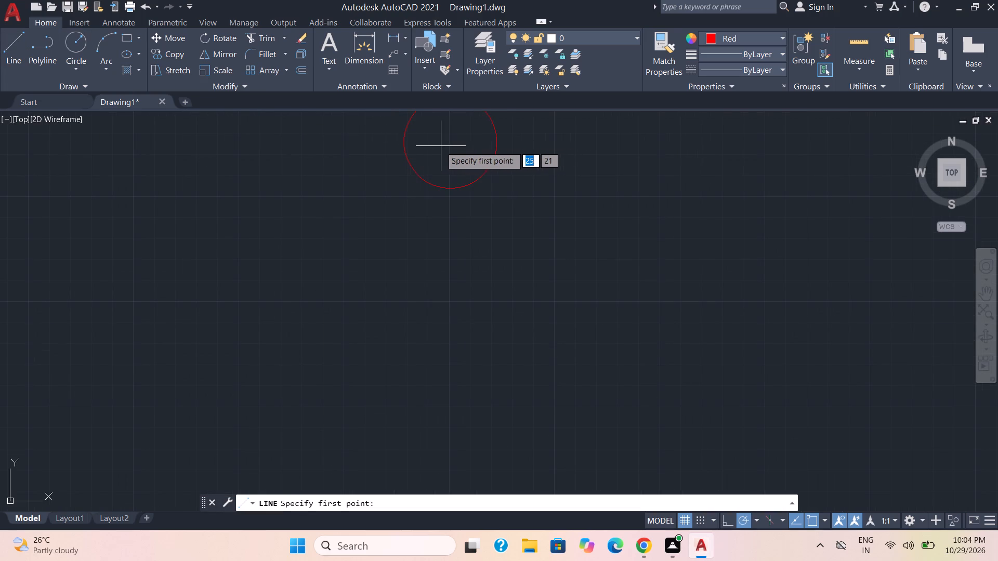
click(450, 145)
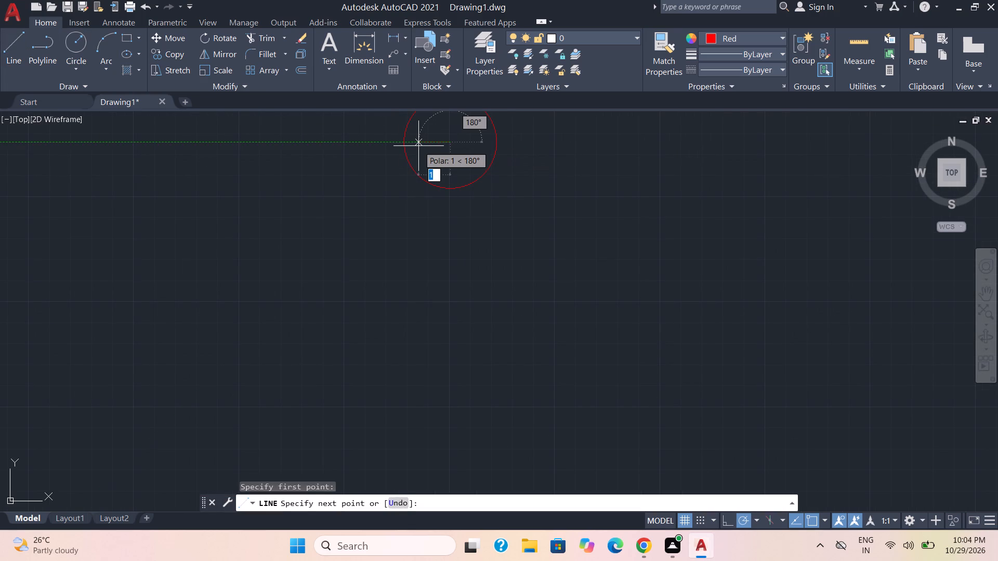
click(415, 145)
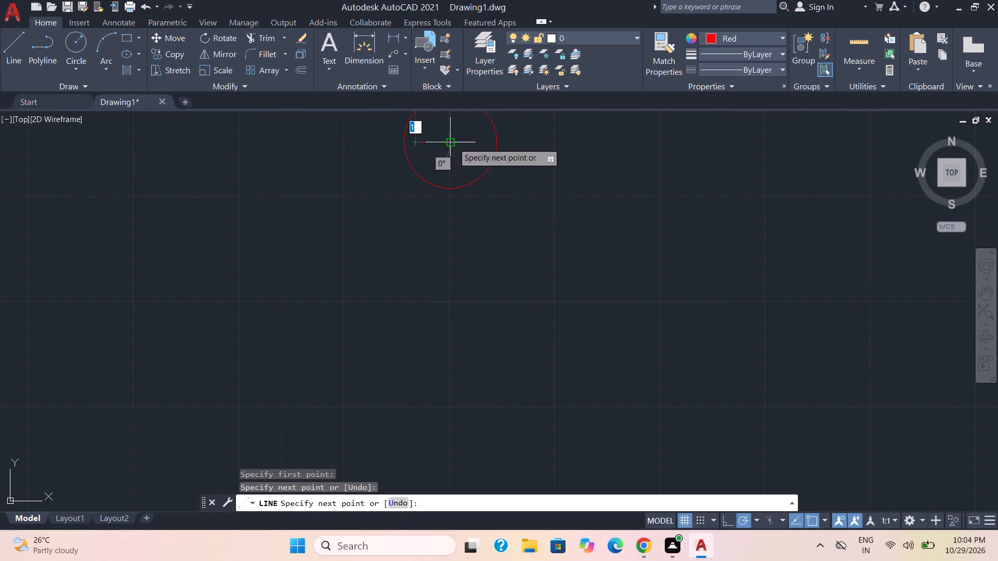
click(486, 143)
key(Escape)
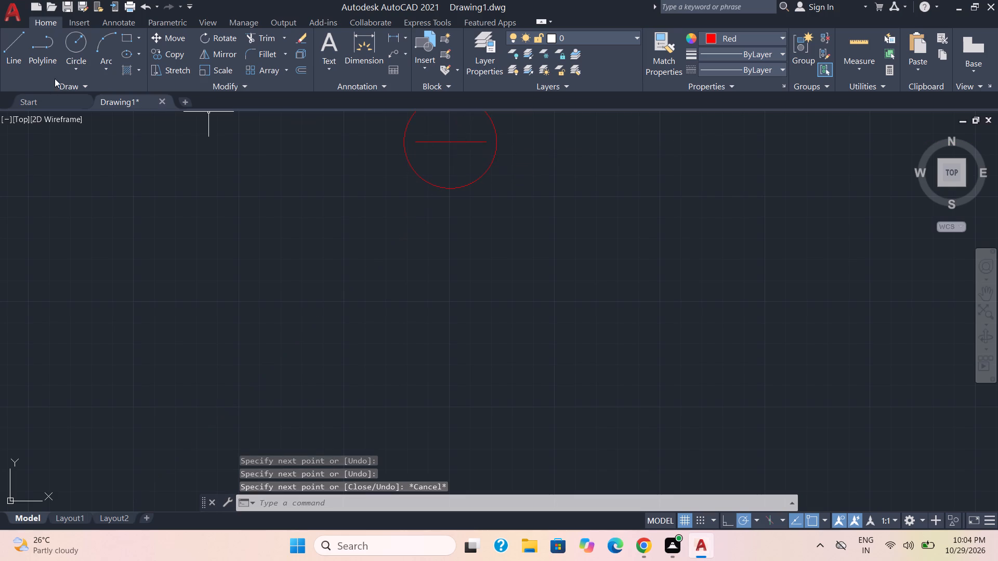
Draw a fit-point spline as one sine wave inside the circle, starting and ending at the guide line's ends and crossing it mid-way.
click(57, 84)
click(9, 100)
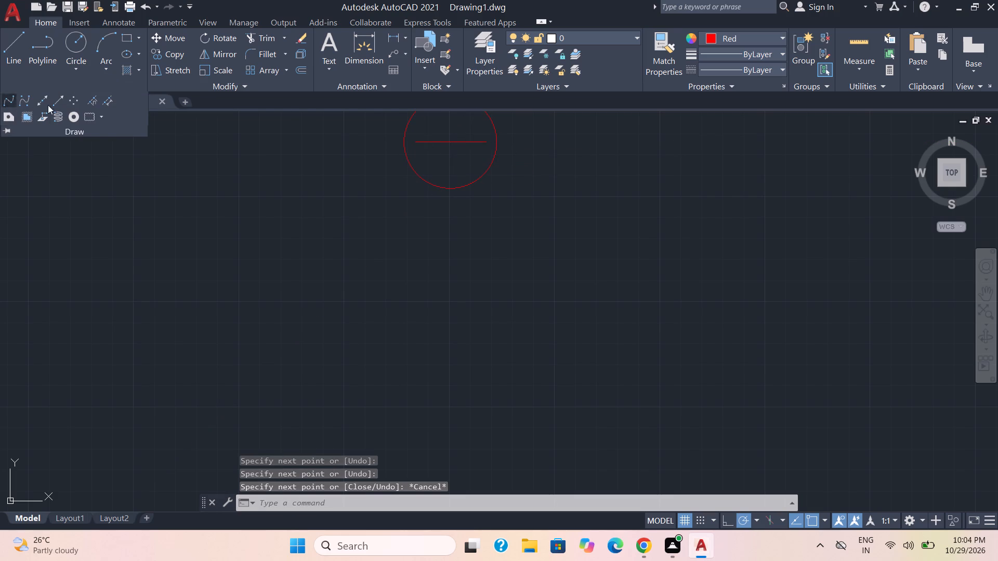
click(419, 145)
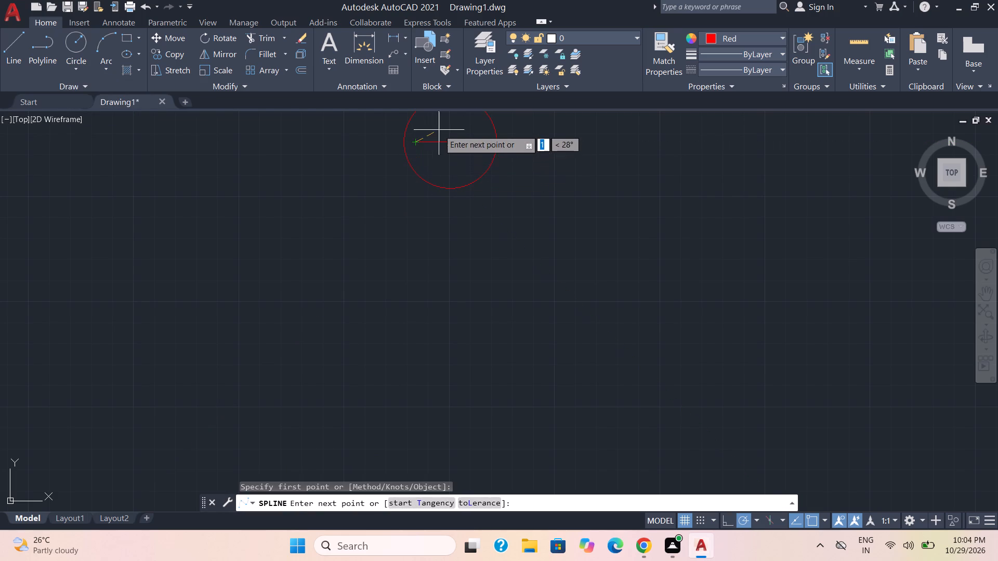
click(437, 125)
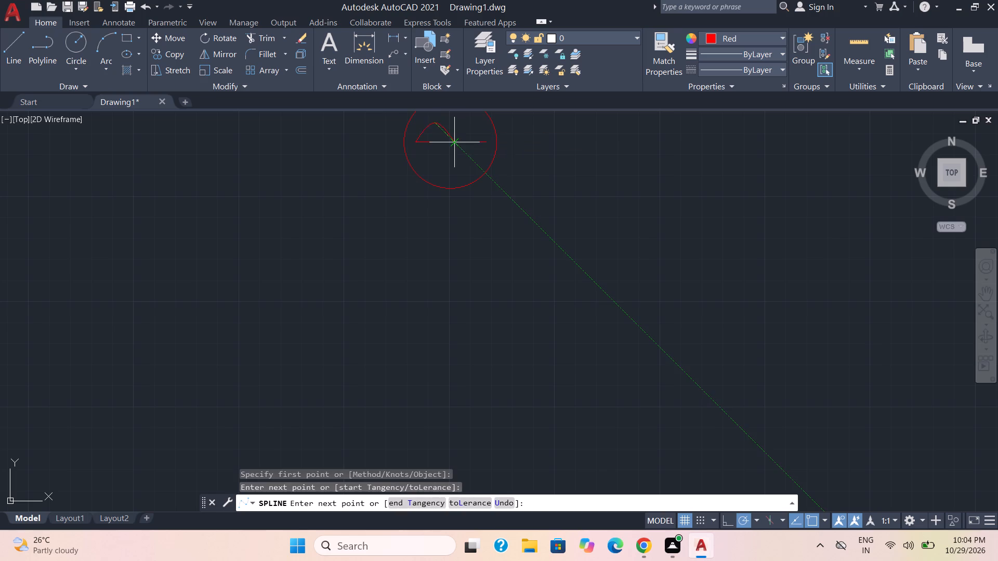
click(454, 143)
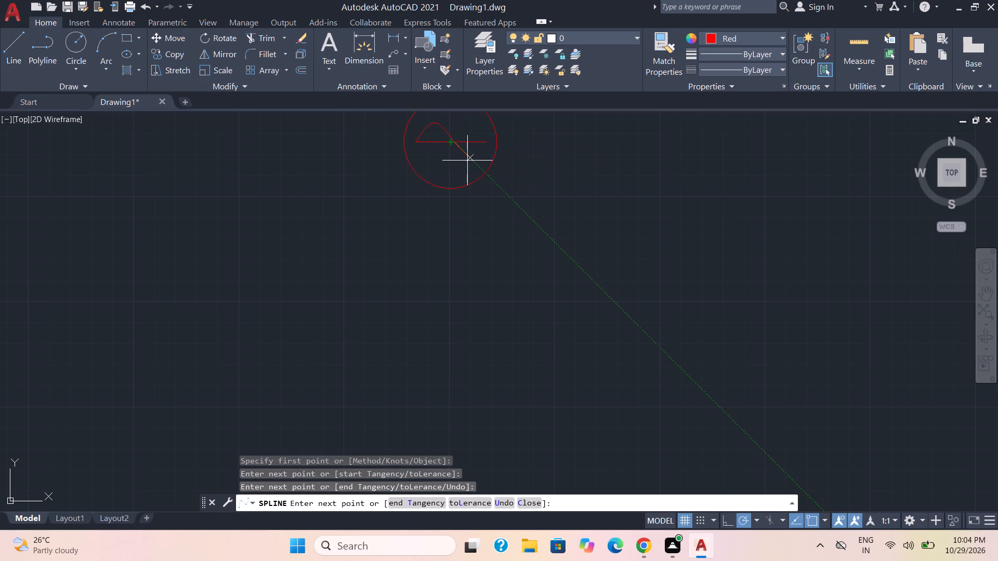
click(467, 161)
click(487, 145)
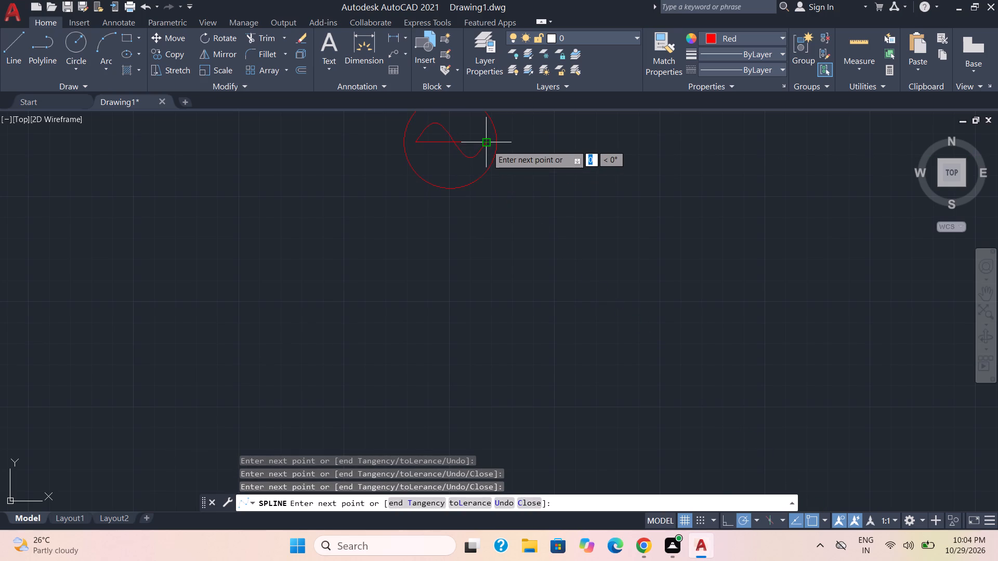
key(Return)
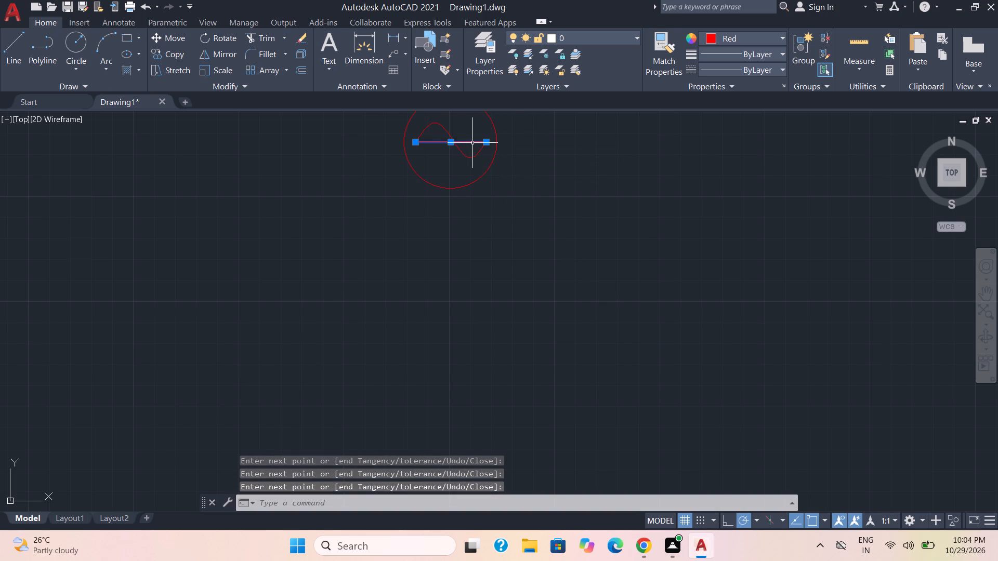
Delete both horizontal guide line segments inside the circle, keeping the sine-wave spline.
click(472, 143)
key(Delete)
click(442, 142)
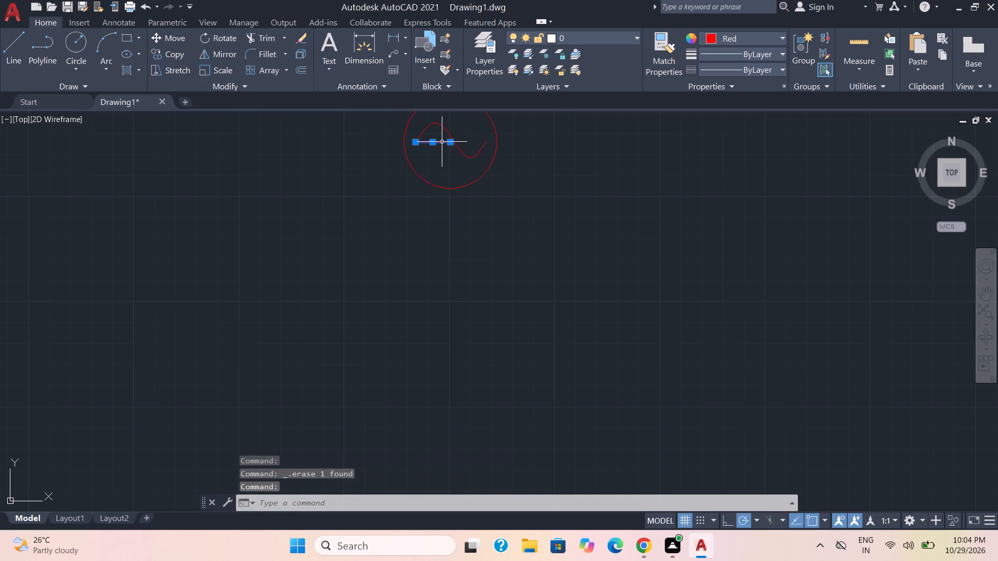
key(Delete)
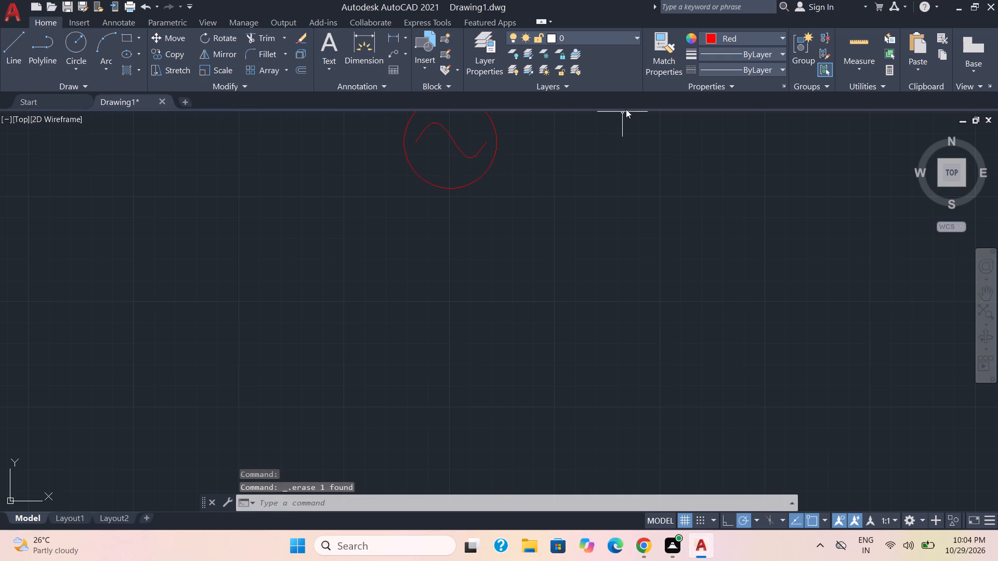
Set the current colour back to ByLayer and draw a vertical line about 3 mm down from the circle's bottom point.
click(757, 38)
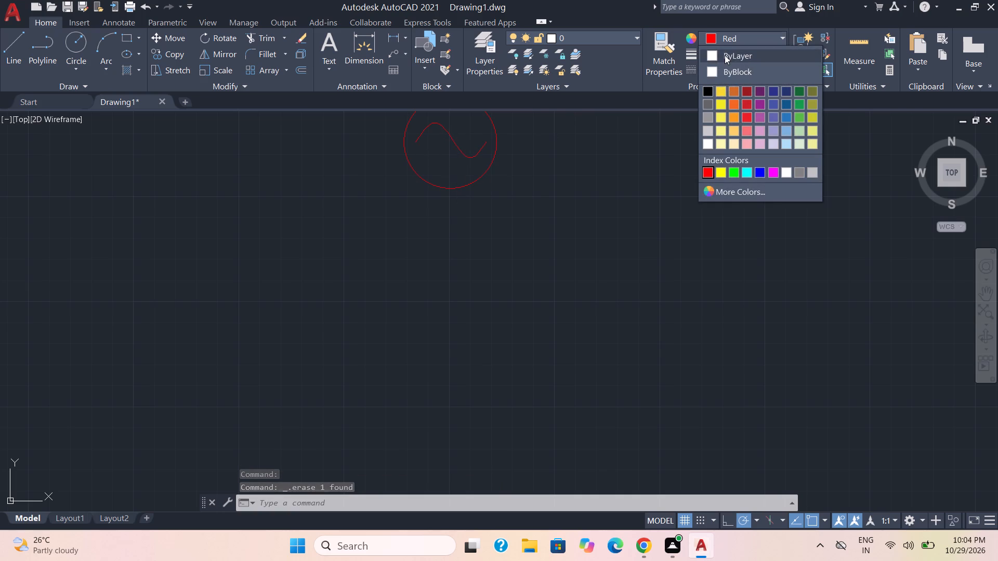
click(725, 55)
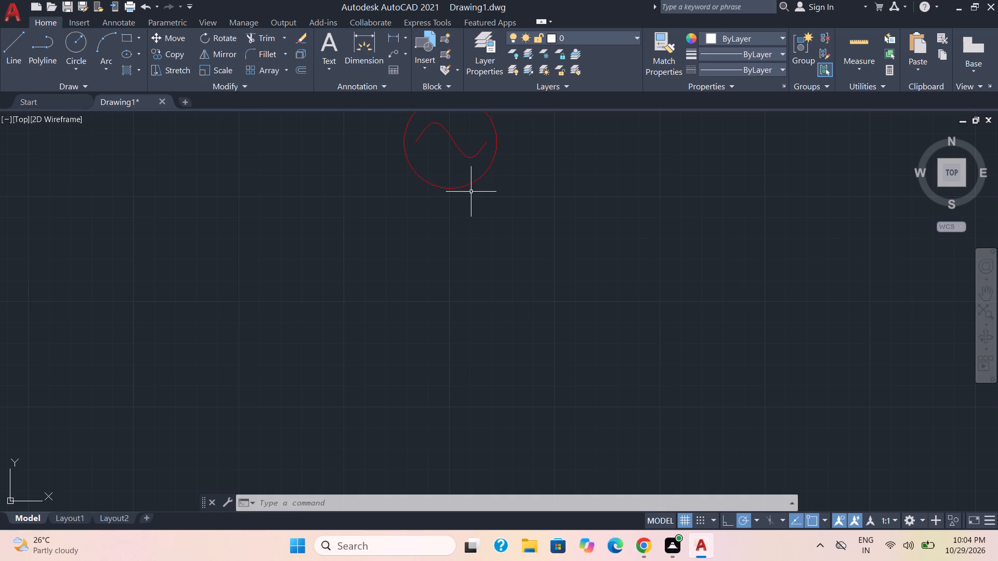
click(16, 40)
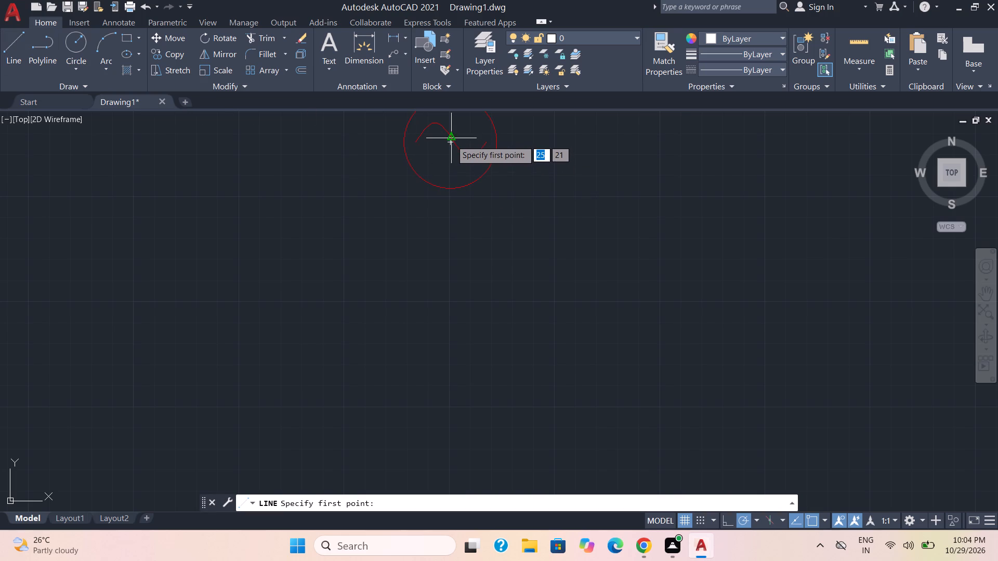
click(450, 190)
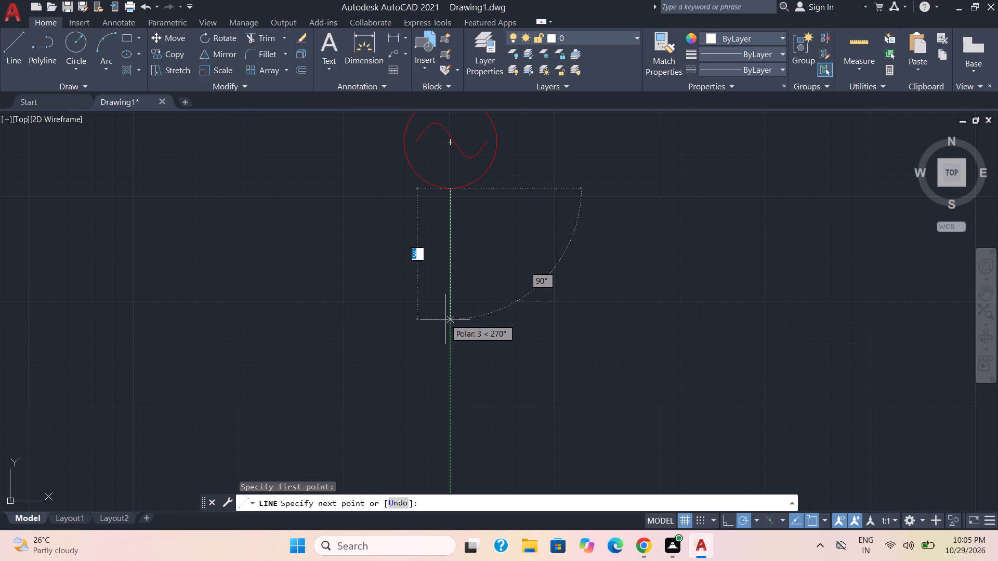
click(445, 315)
scroll(484, 328, down, 2)
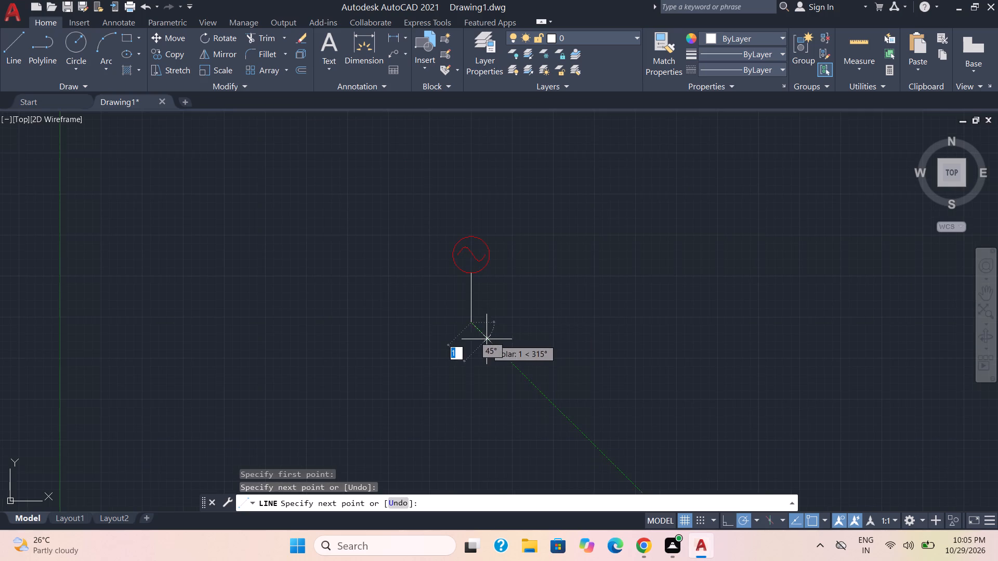
middle_drag(487, 339, 428, 261)
key(Escape)
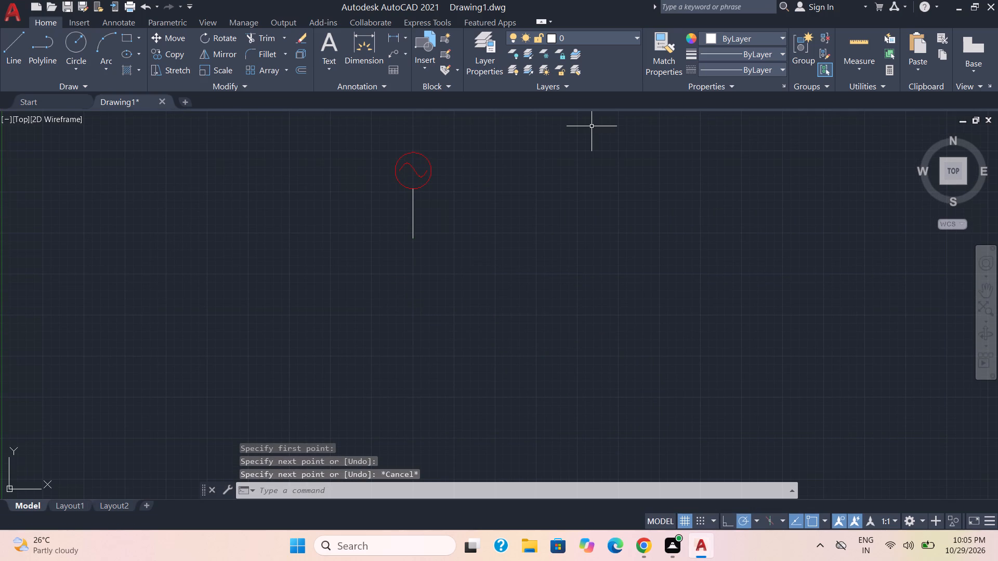
Set the current colour to Red and draw a rectangle about 2 by 2 mm, its top edge level with the vertical line's lower end.
click(755, 35)
click(710, 169)
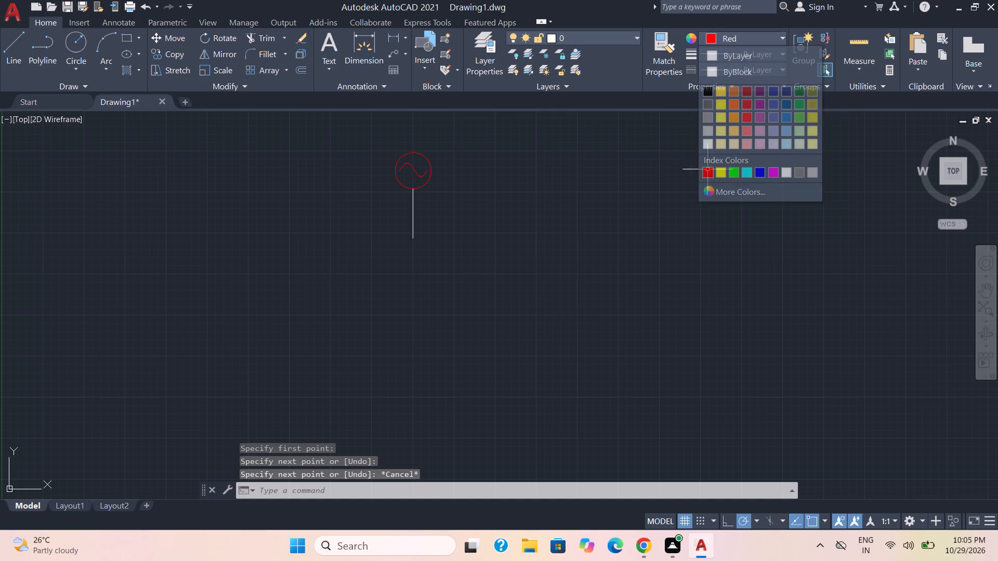
click(130, 37)
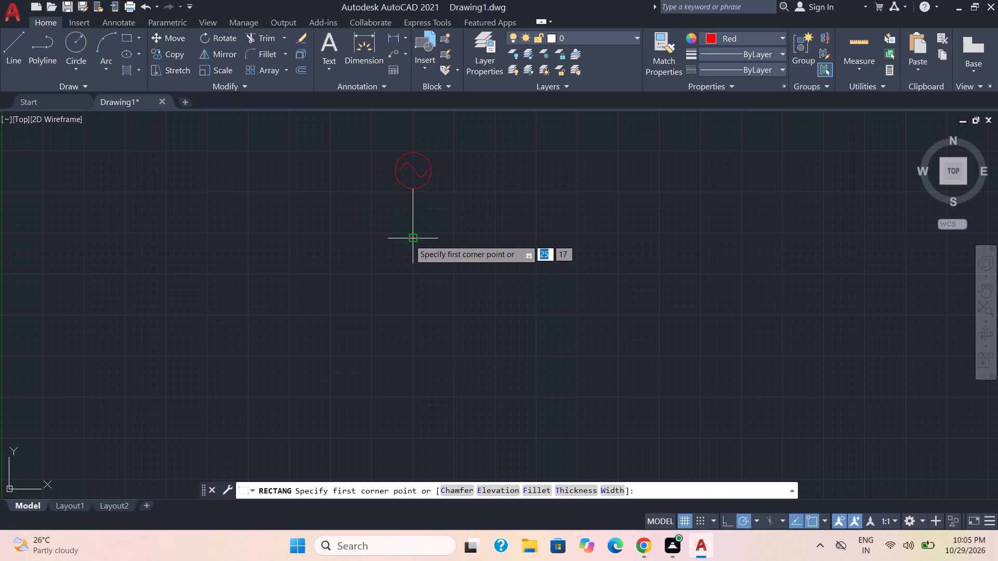
scroll(411, 238, up, 1)
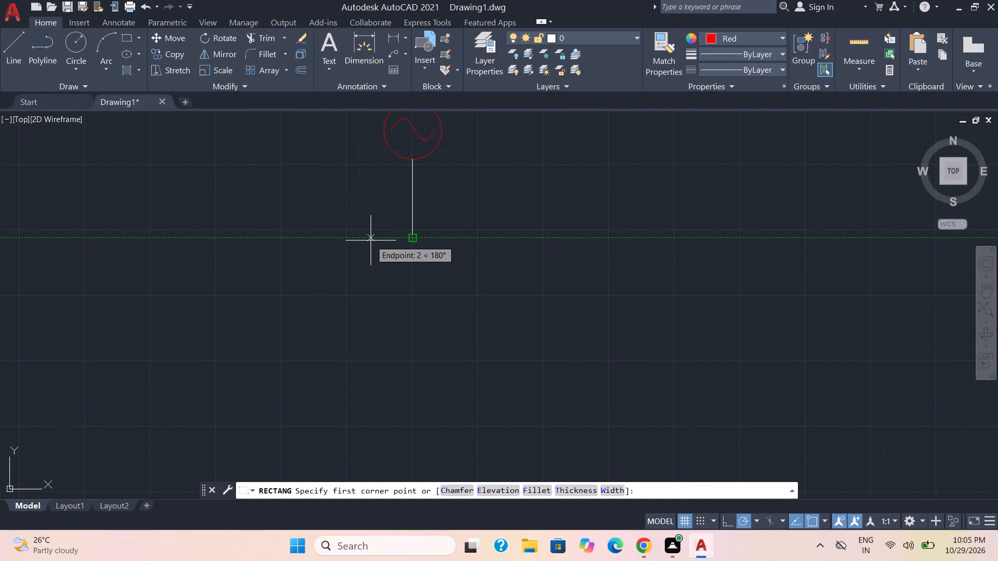
click(371, 241)
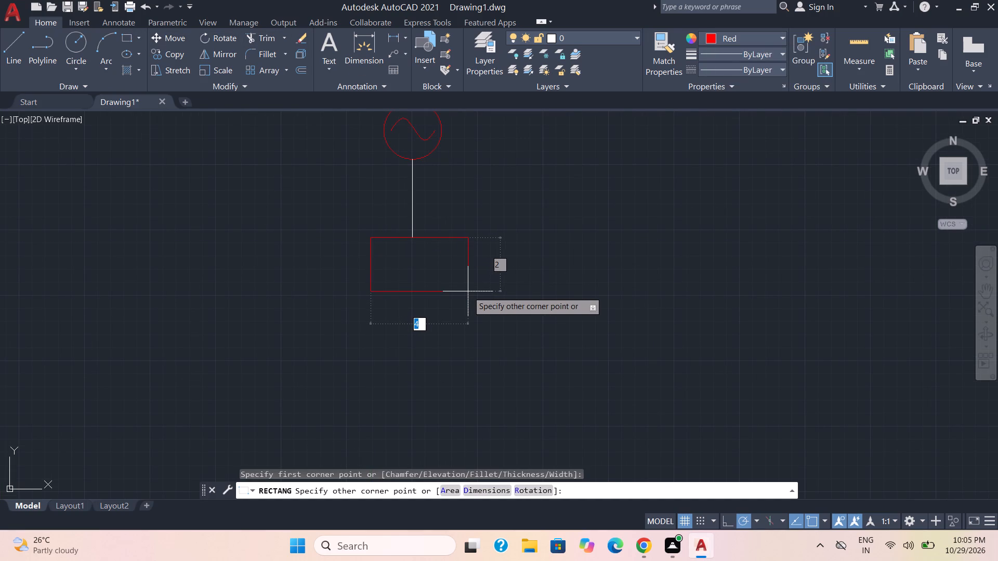
click(436, 287)
Move the red rectangle by its top edge's midpoint onto the lower end of the vertical line.
click(404, 326)
click(362, 265)
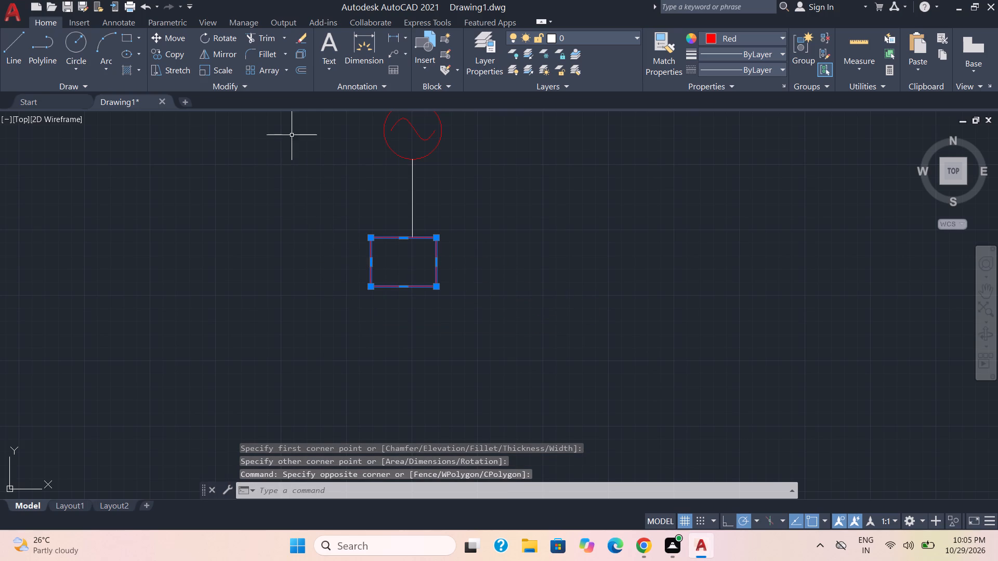
click(159, 35)
click(405, 239)
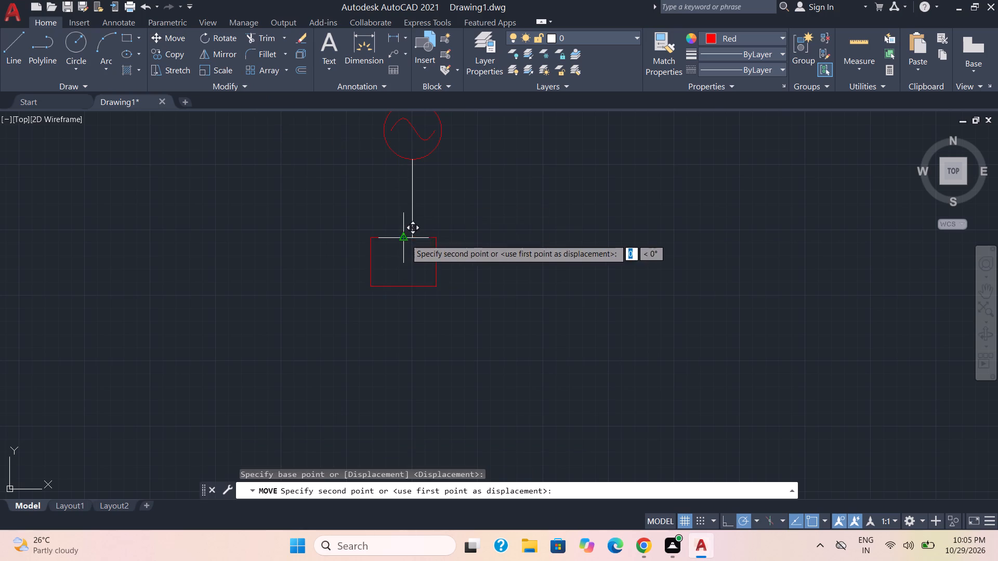
click(414, 240)
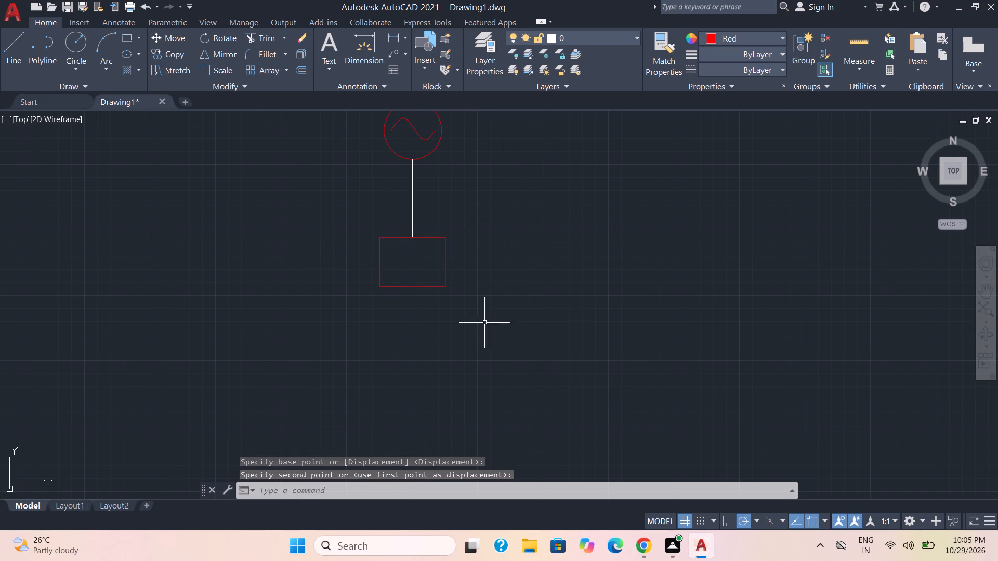
Set the current colour back to ByLayer and draw a vertical line about 8 mm down from the rectangle's bottom midpoint.
scroll(490, 348, down, 1)
middle_drag(490, 350, 481, 290)
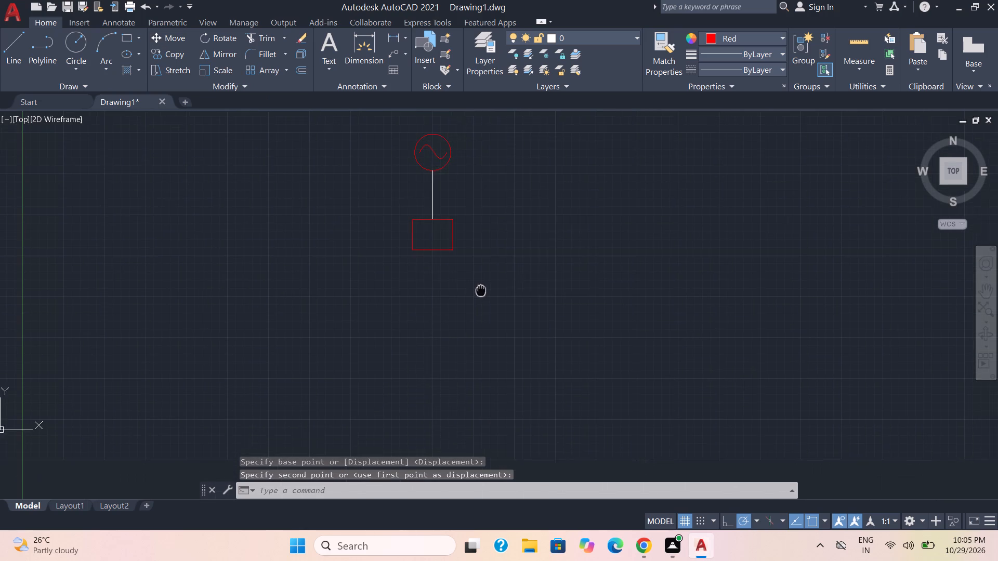
middle_drag(481, 290, 480, 290)
click(748, 30)
click(748, 39)
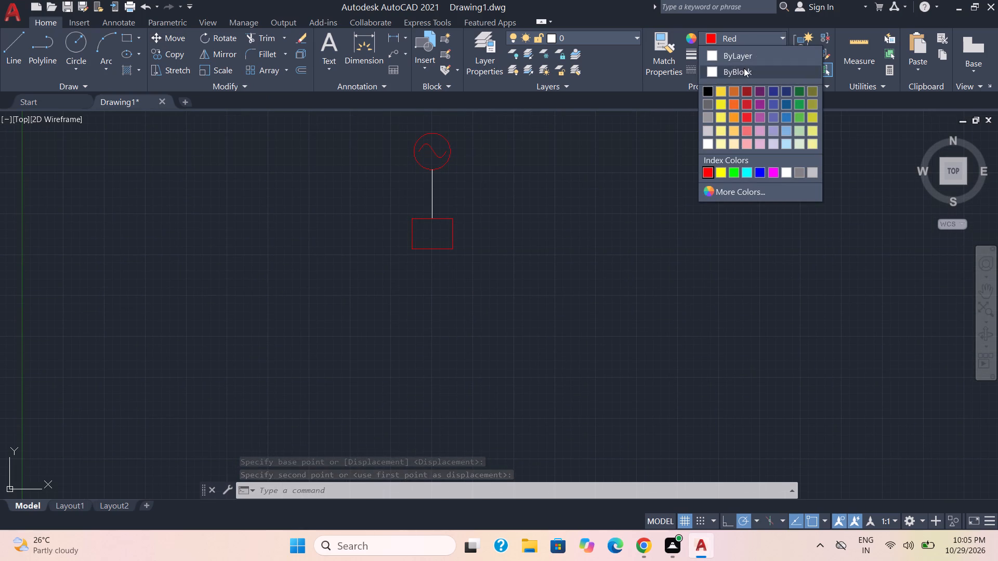
click(744, 54)
click(22, 54)
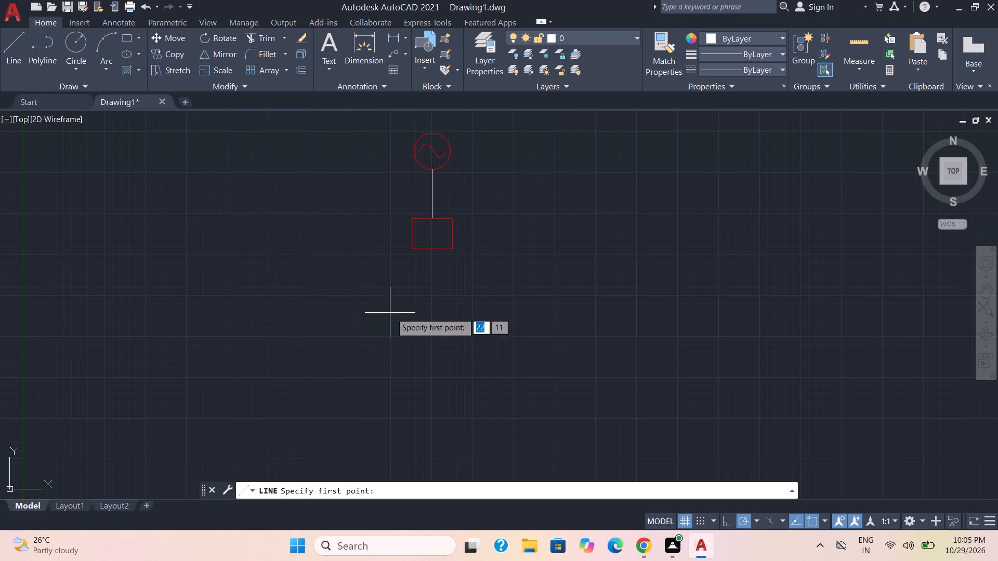
click(432, 250)
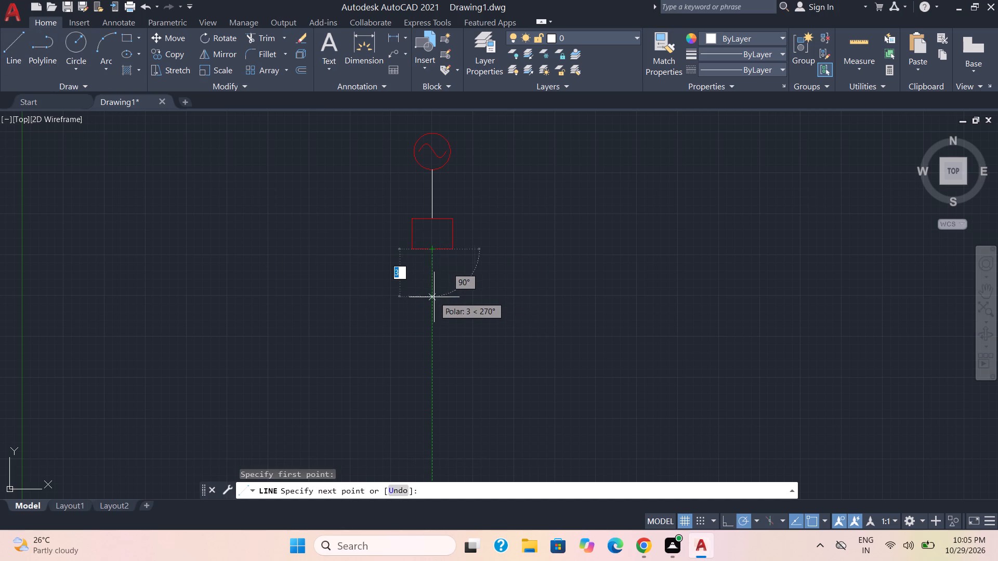
click(428, 378)
key(space)
key(space)
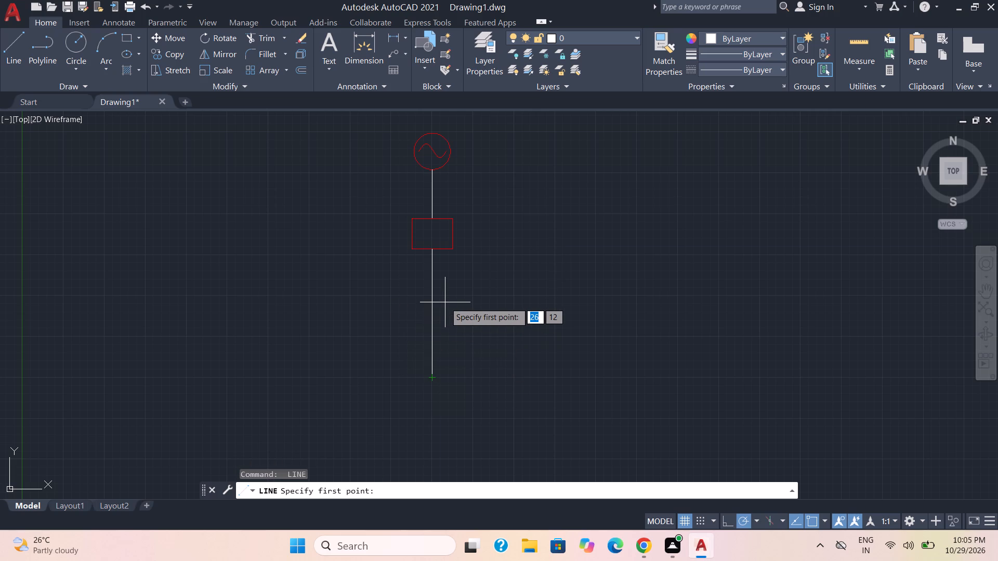
key(Escape)
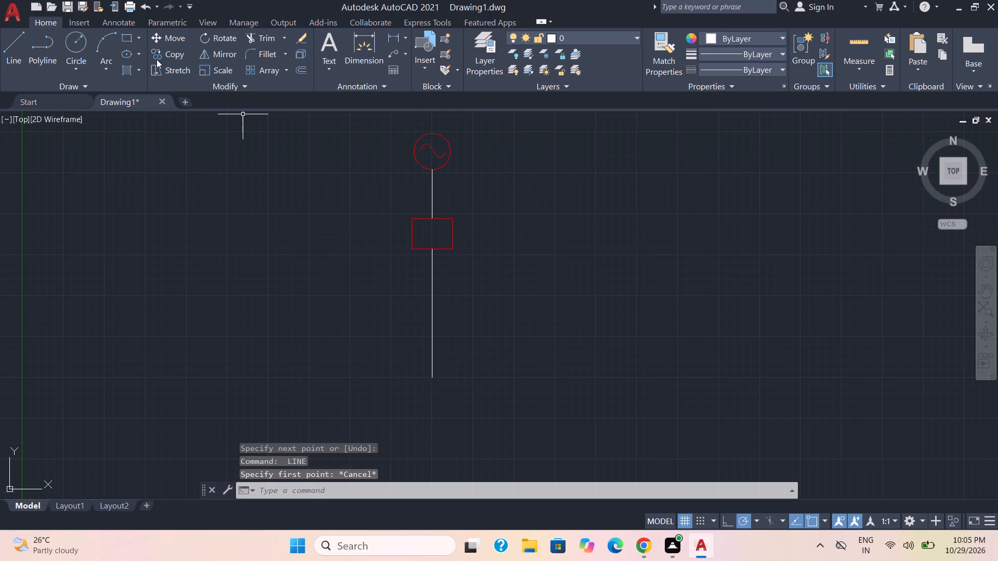
Draw a small two-point circle centred on the lower vertical line, its top point about 1 mm above the line's midpoint.
click(81, 65)
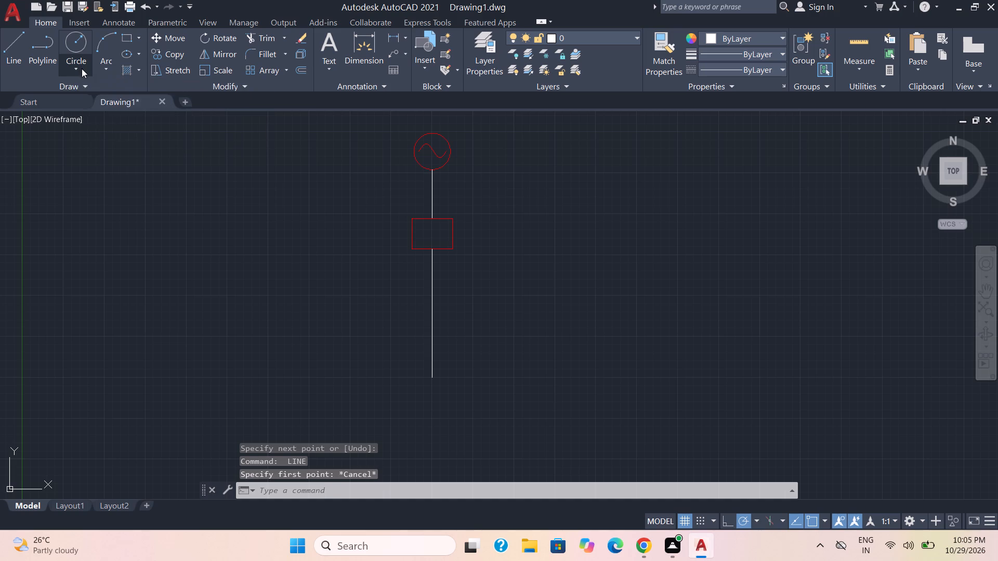
click(108, 150)
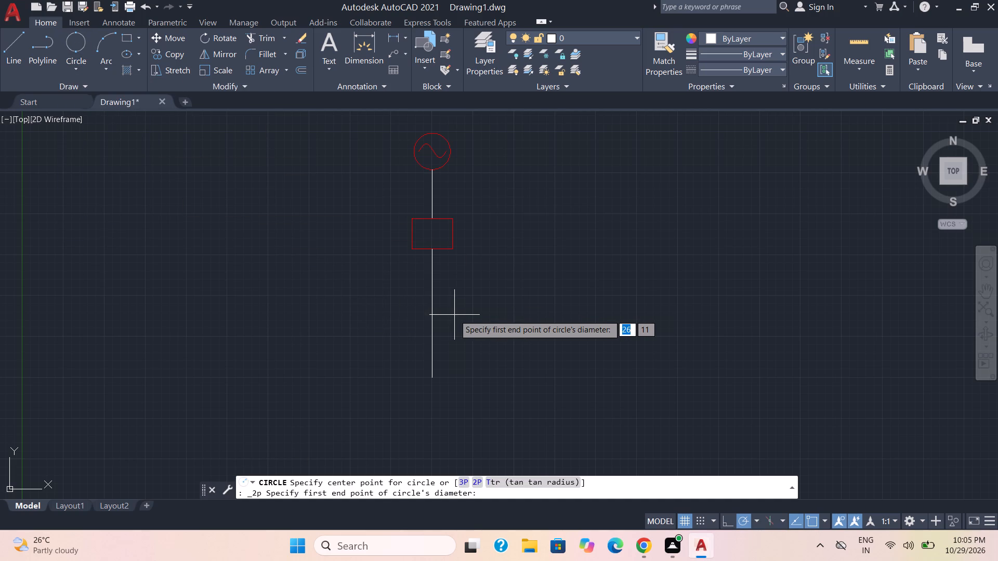
scroll(454, 315, up, 1)
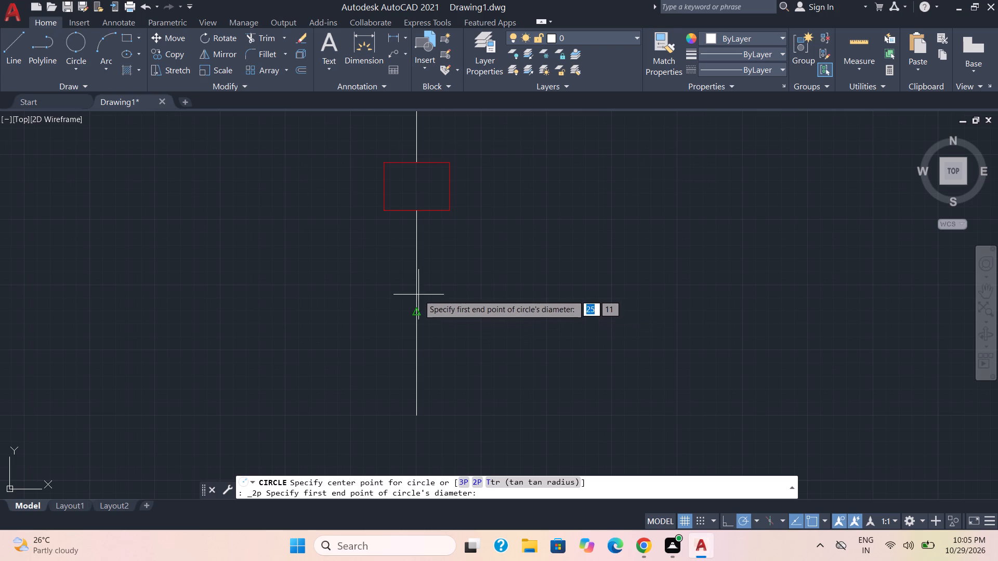
scroll(413, 272, up, 2)
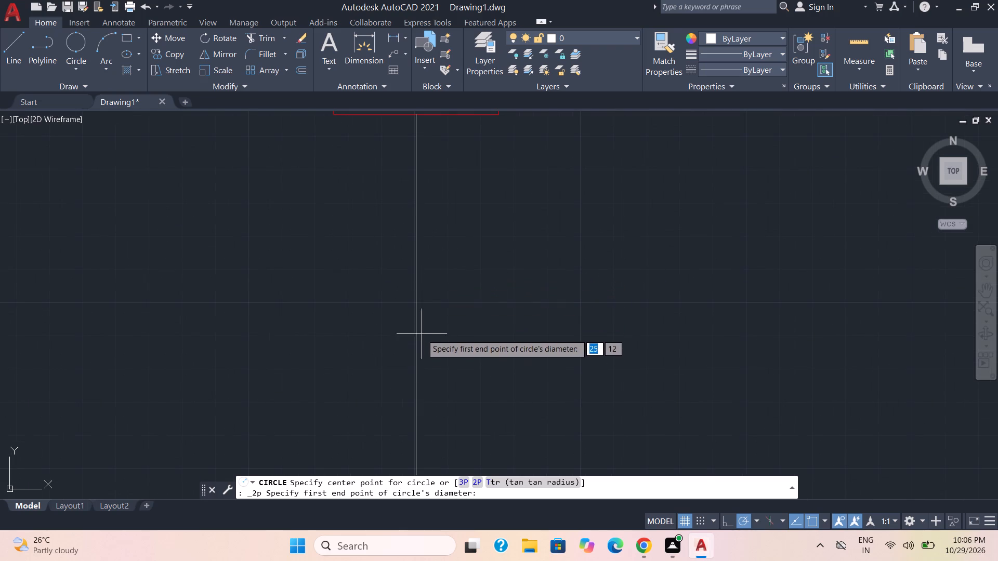
click(413, 290)
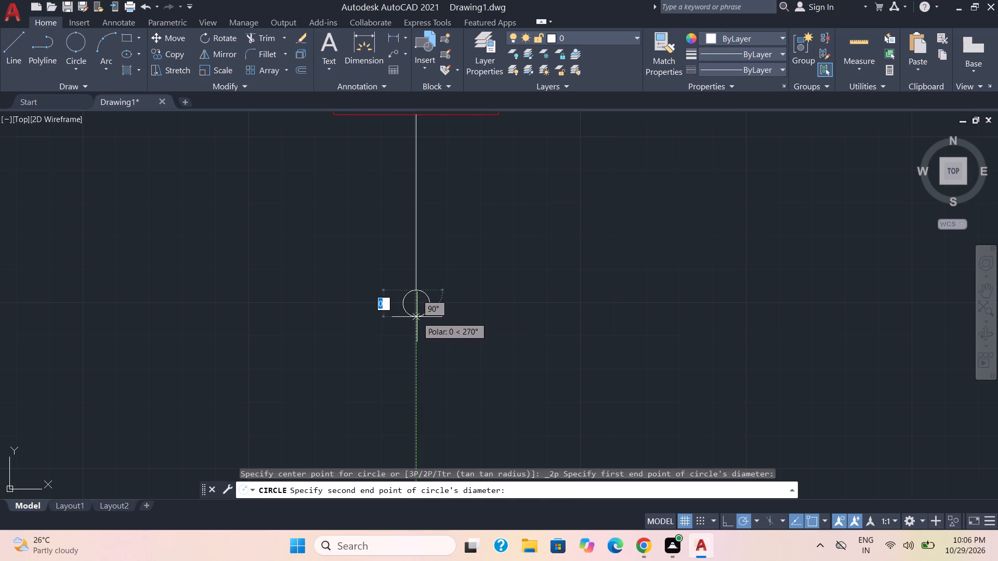
click(417, 315)
Copy the small circle twice down the line from its top point, to its own centre and to its bottom point.
click(428, 309)
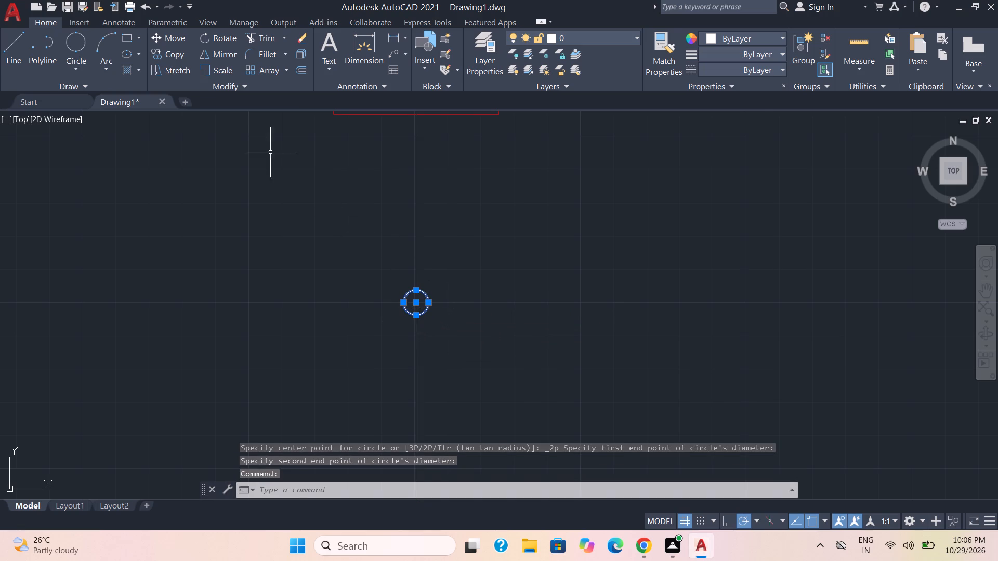
click(176, 55)
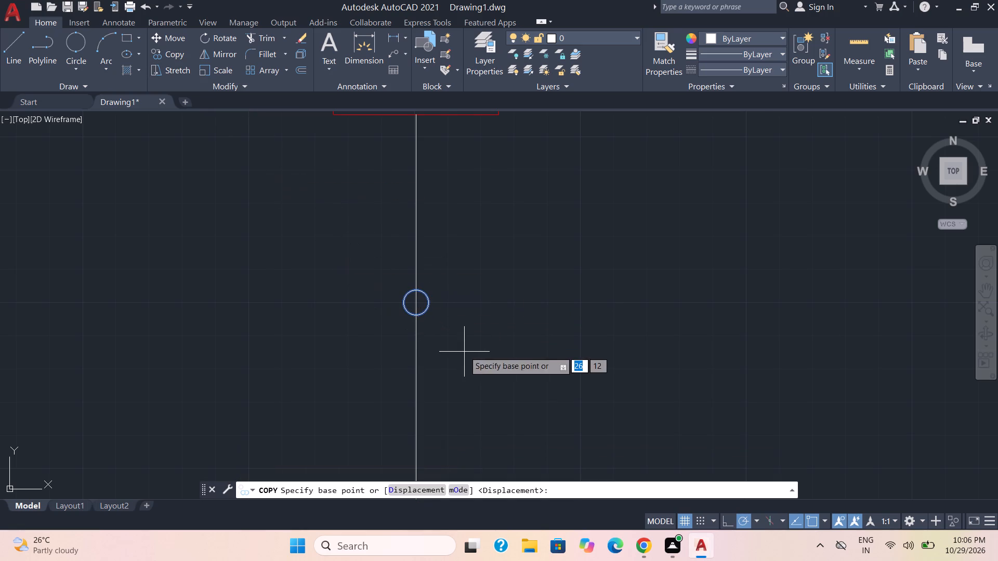
click(418, 292)
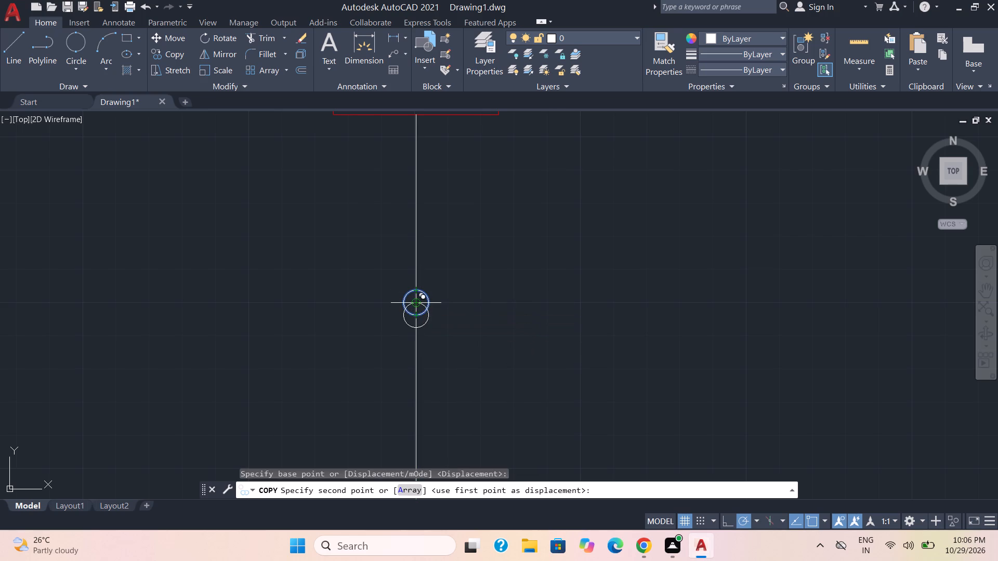
click(416, 305)
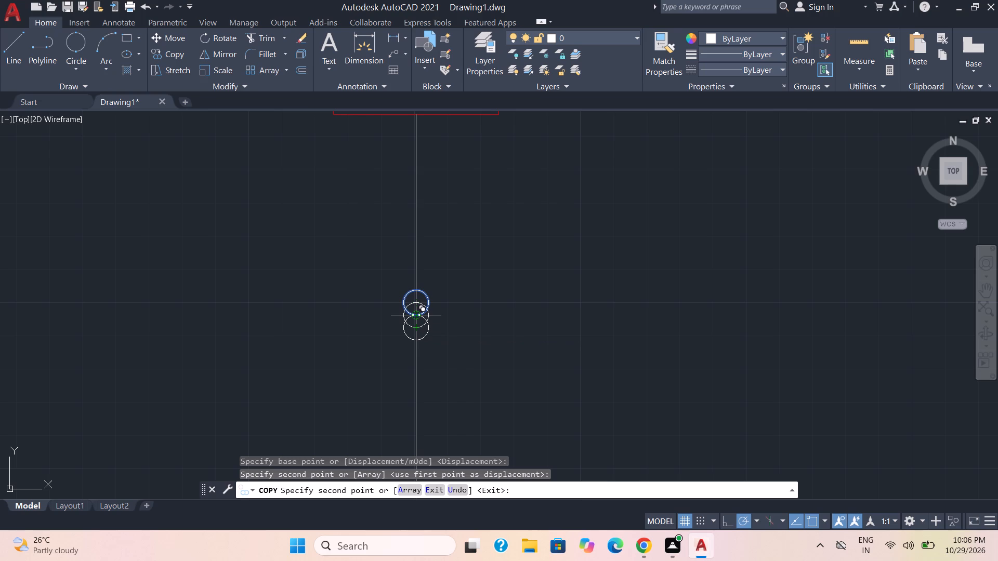
click(415, 317)
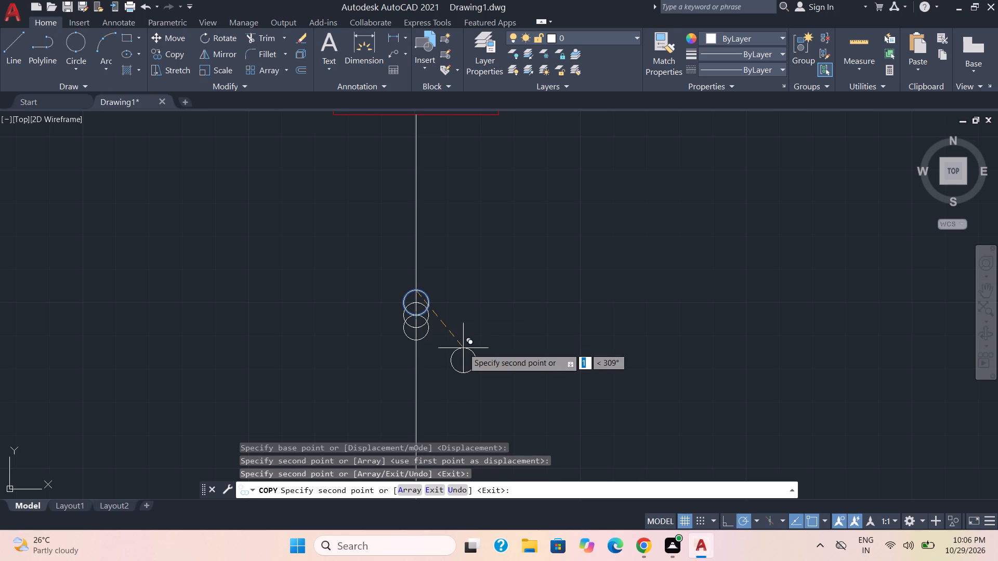
key(Escape)
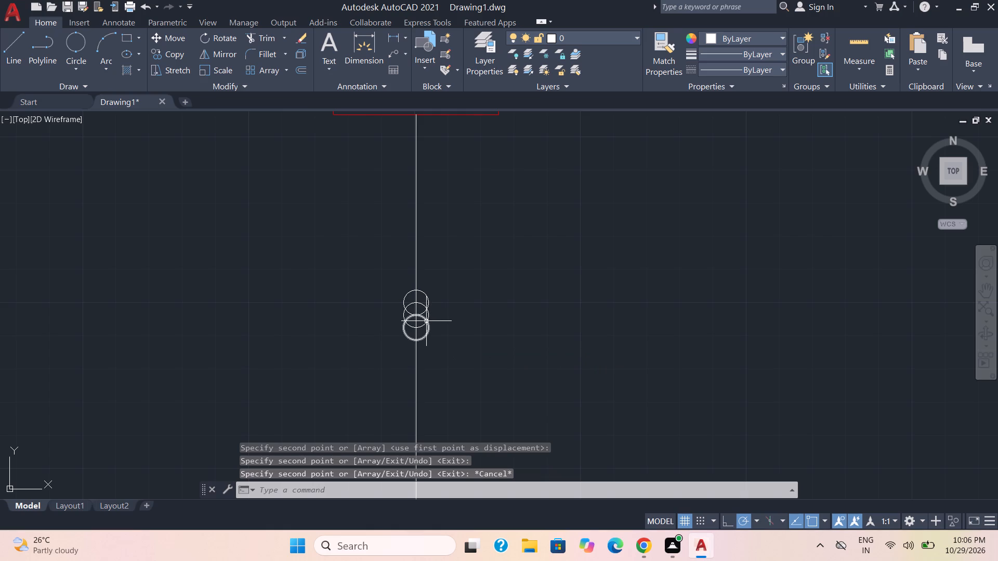
Trim the outer left arcs of the three overlapping circles and the outer right arc of the lowest circle.
scroll(425, 320, up, 2)
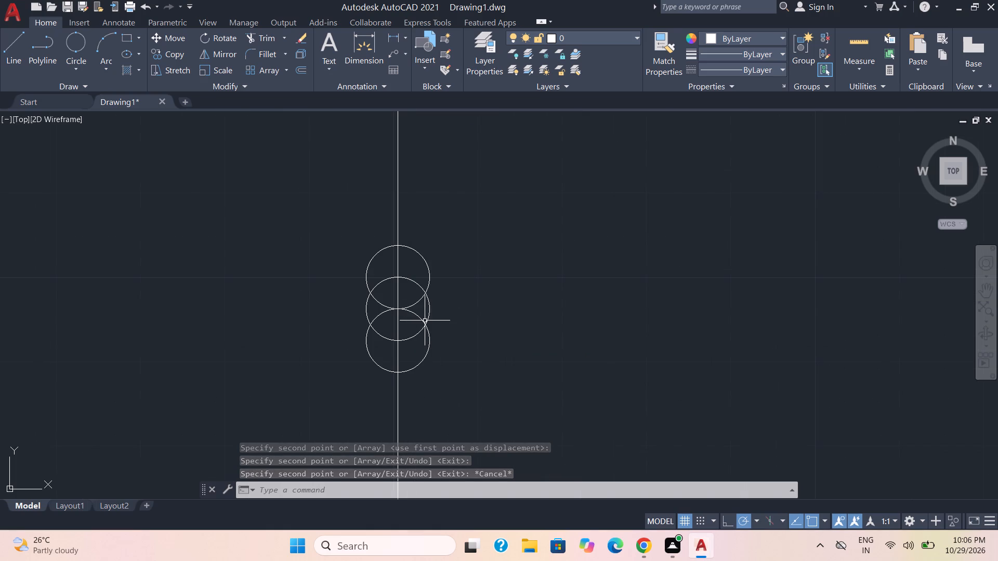
click(262, 36)
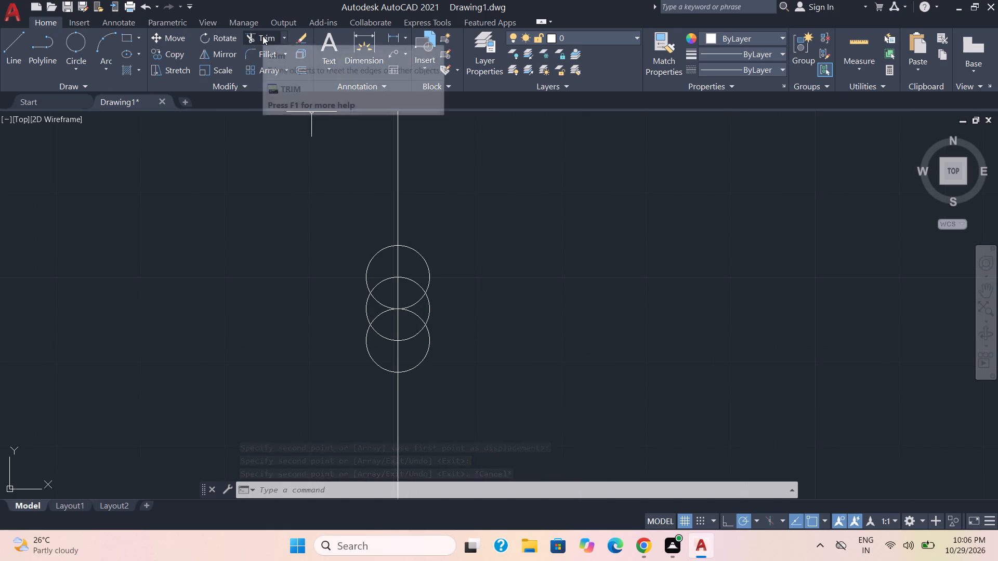
click(366, 270)
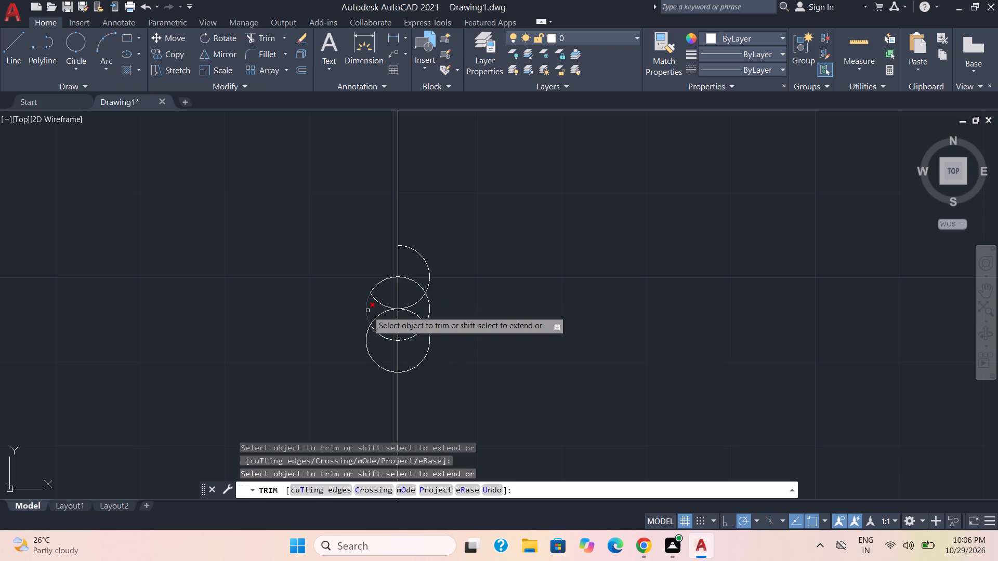
click(367, 311)
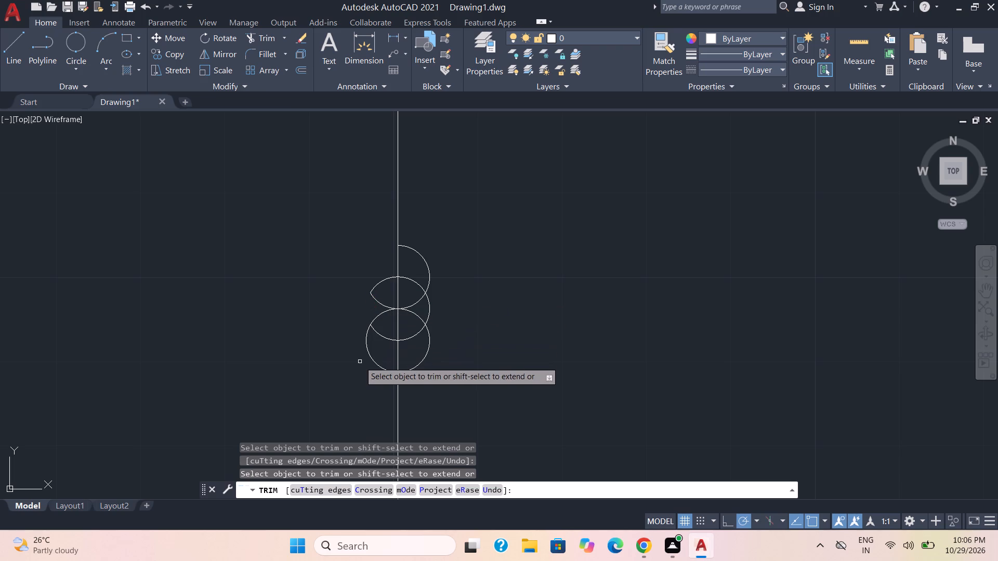
click(369, 355)
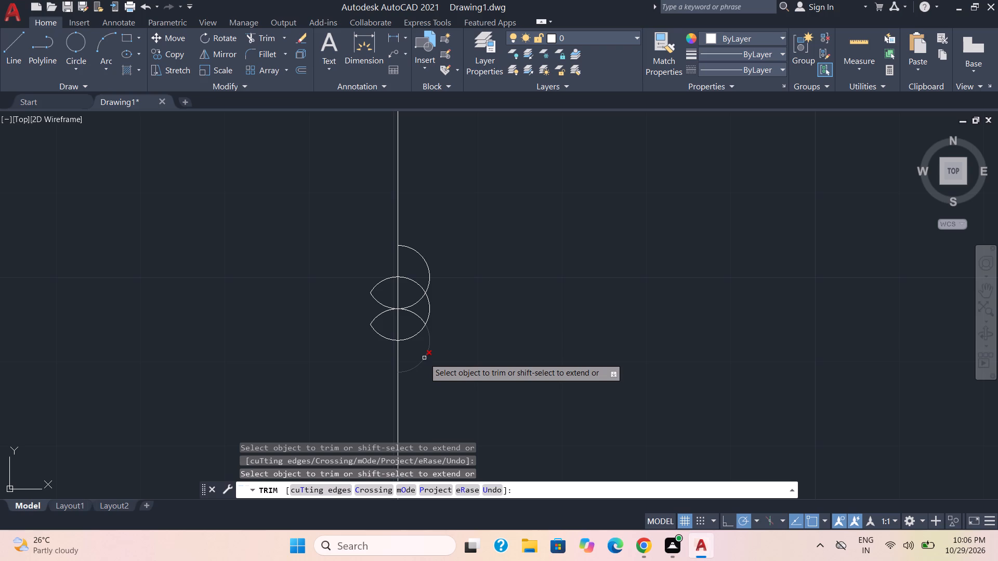
click(424, 358)
key(Escape)
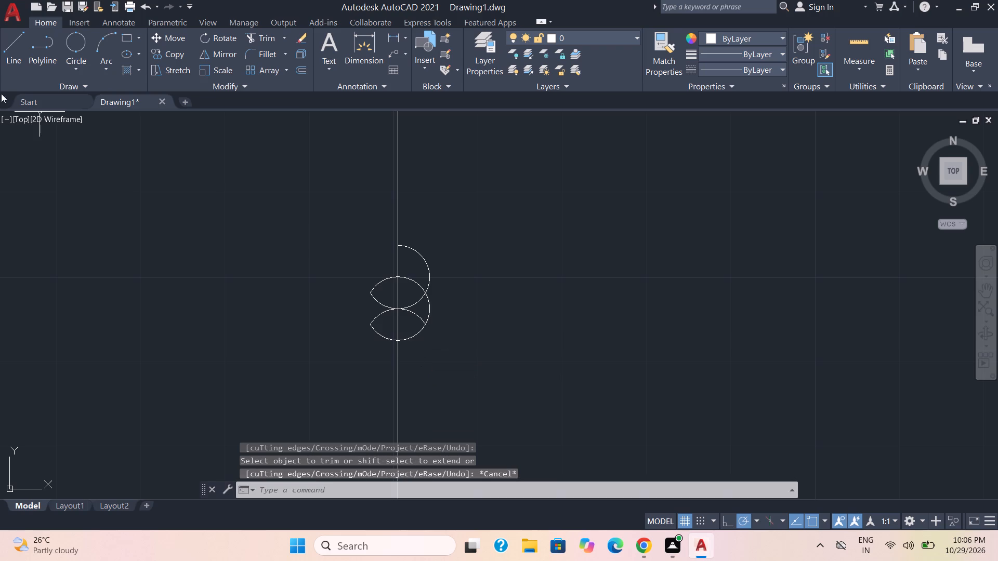
Draw a vertical line about 1 mm long through the arcs' right halves, from below the lowest arc up to the top arc.
click(17, 60)
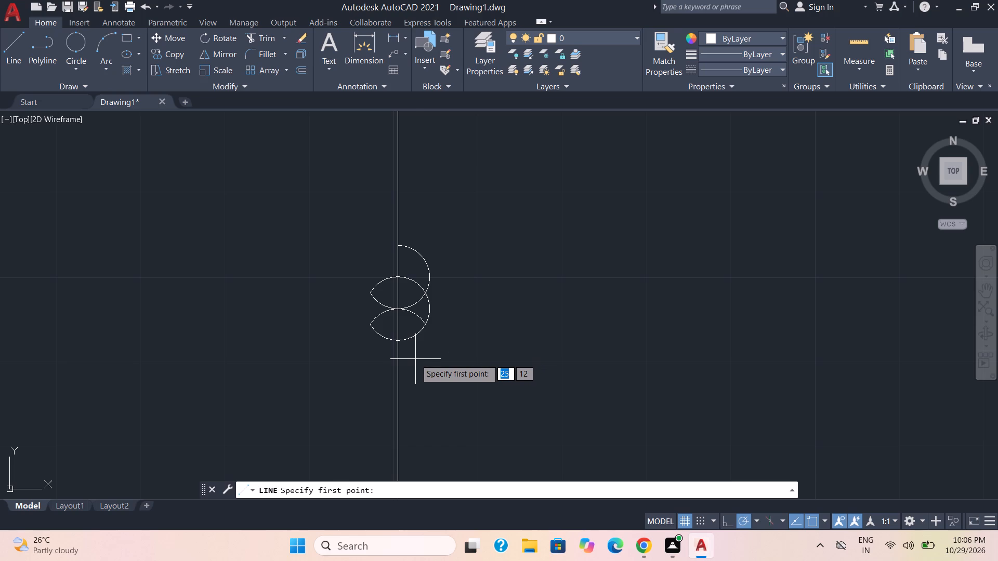
click(415, 359)
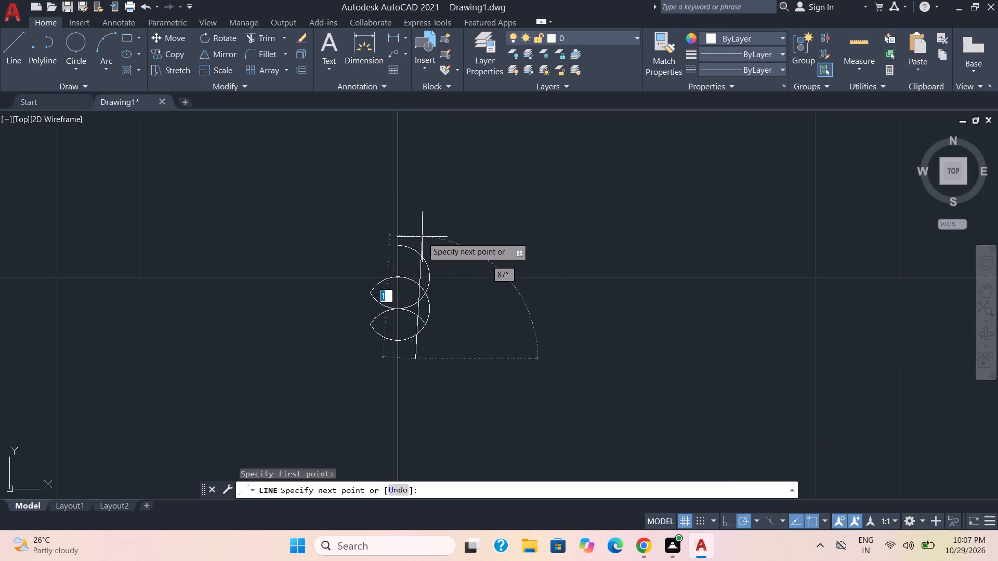
click(416, 245)
key(Escape)
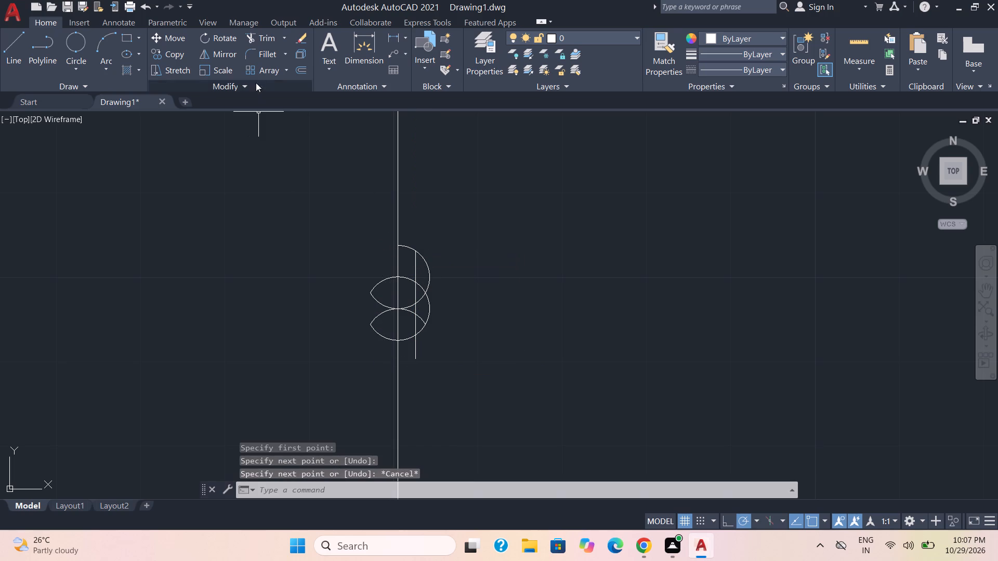
Trim the arcs beyond the short vertical line, remove the remaining top arc piece, and erase that short line.
click(255, 33)
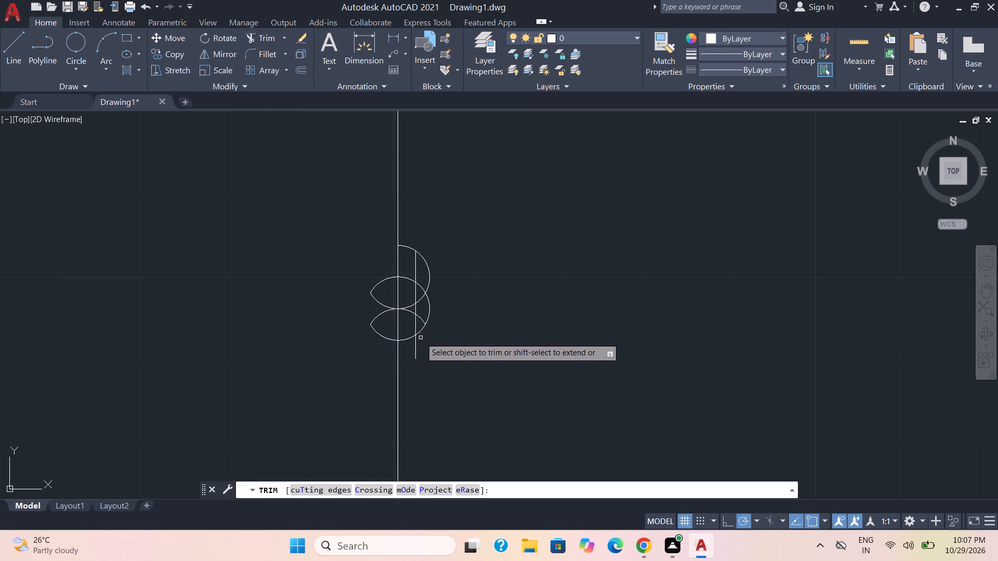
drag(421, 338, 423, 275)
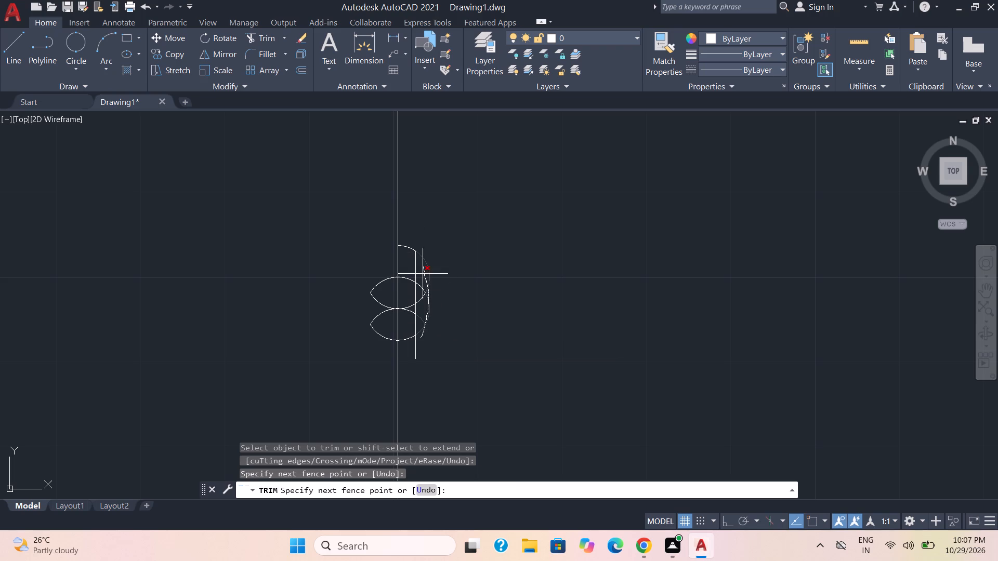
drag(423, 275, 426, 323)
click(407, 258)
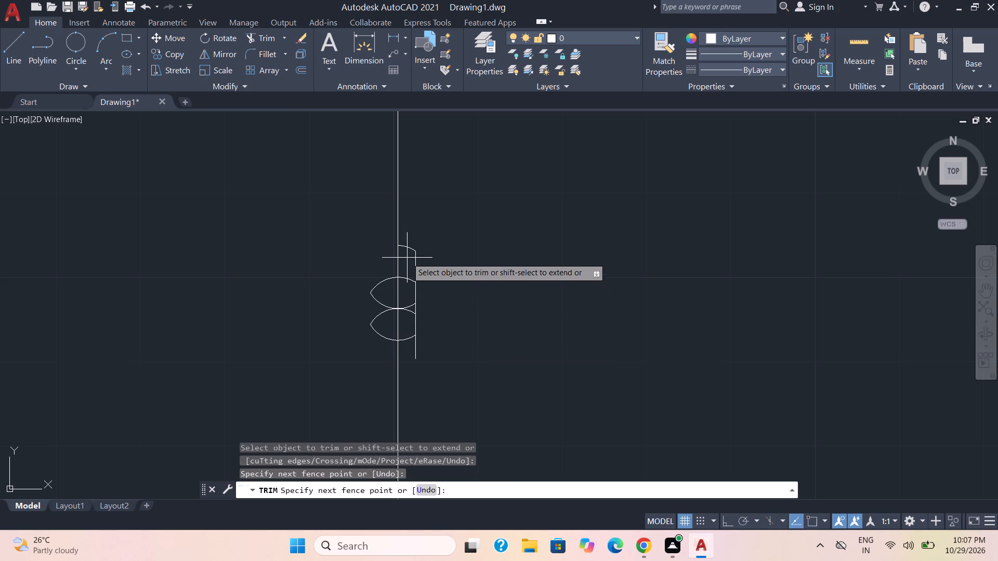
click(413, 238)
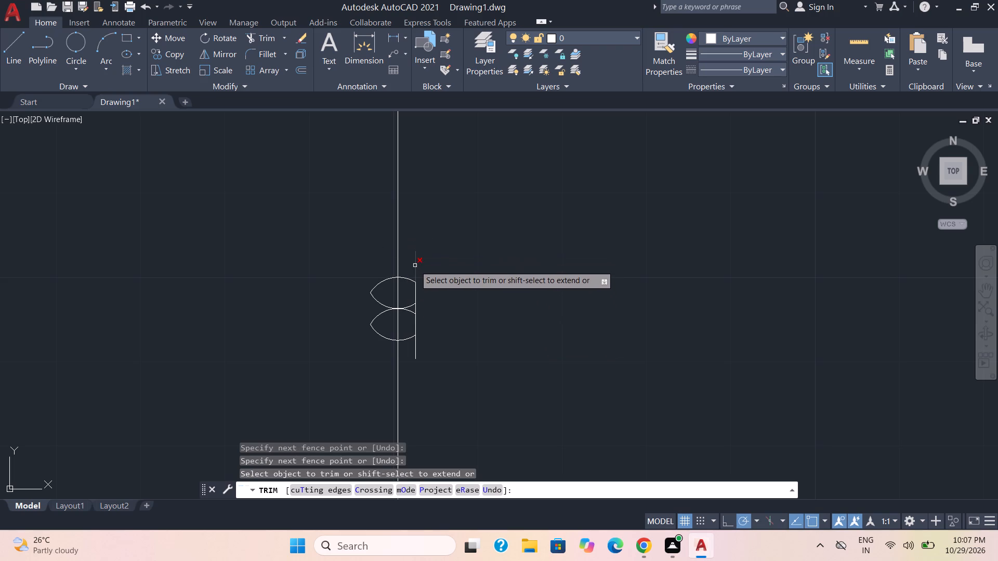
key(Escape)
click(415, 265)
key(Delete)
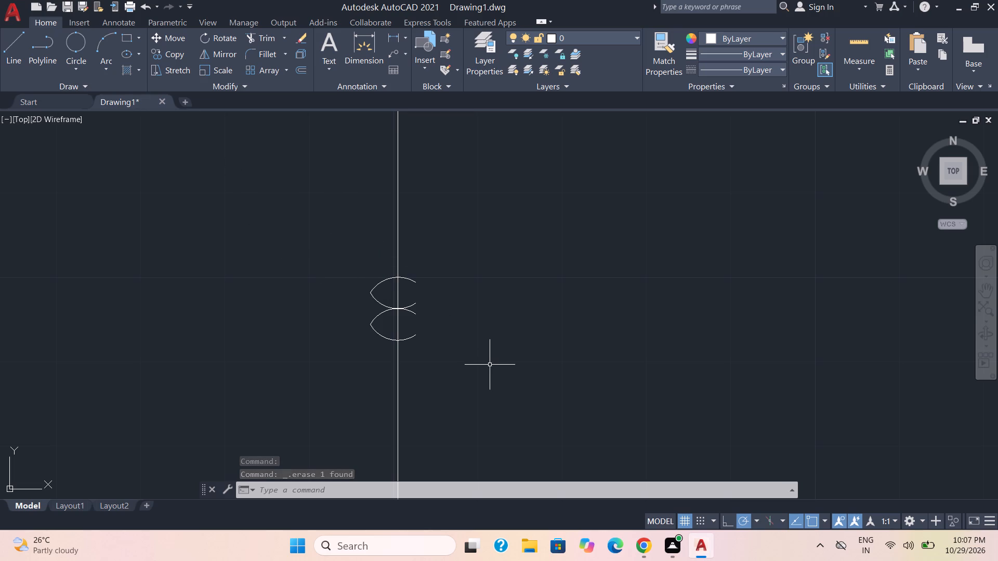
Draw a short vertical cutting line just beside the main vertical line, across the two arcs where the loops meet.
click(259, 42)
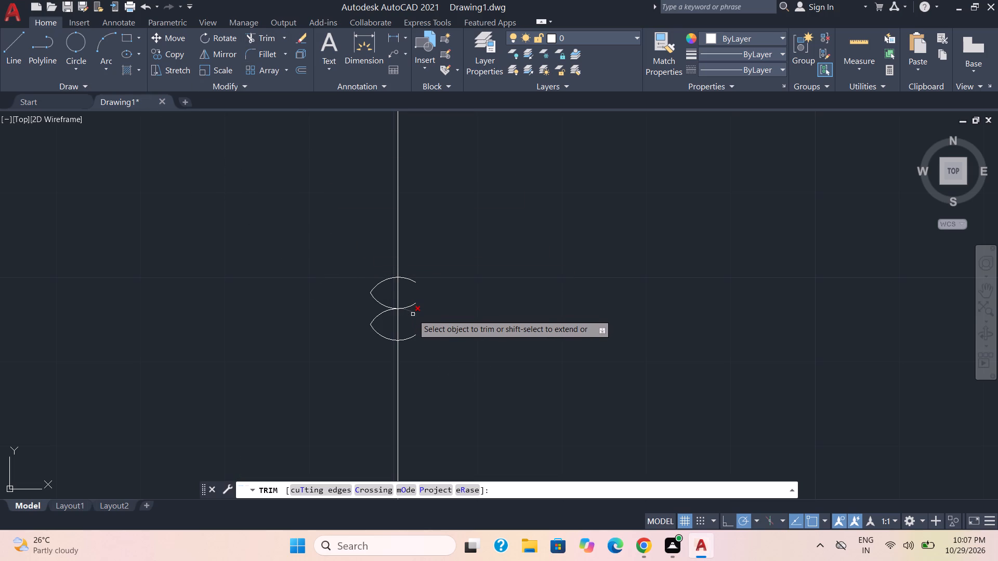
scroll(413, 314, up, 2)
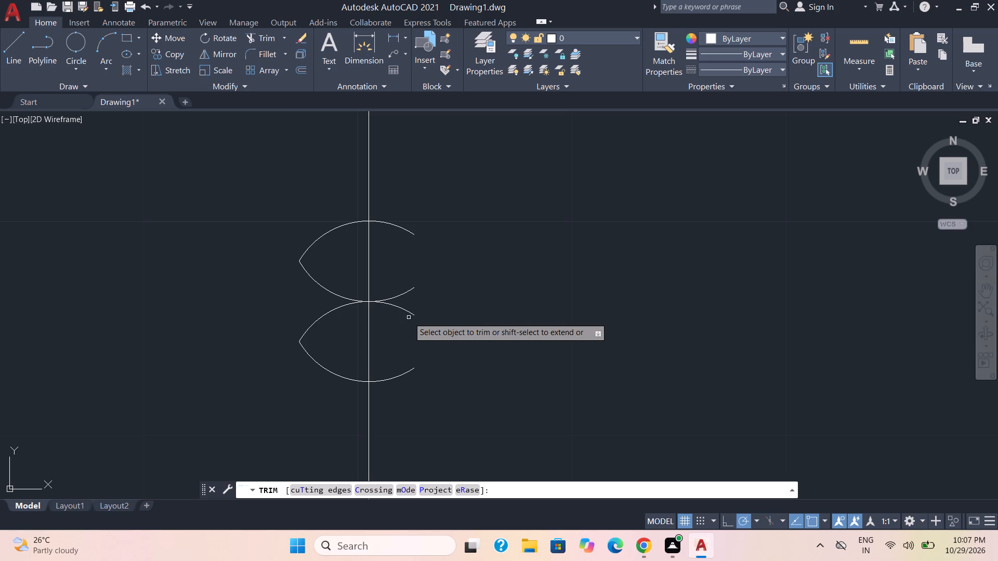
scroll(408, 317, up, 1)
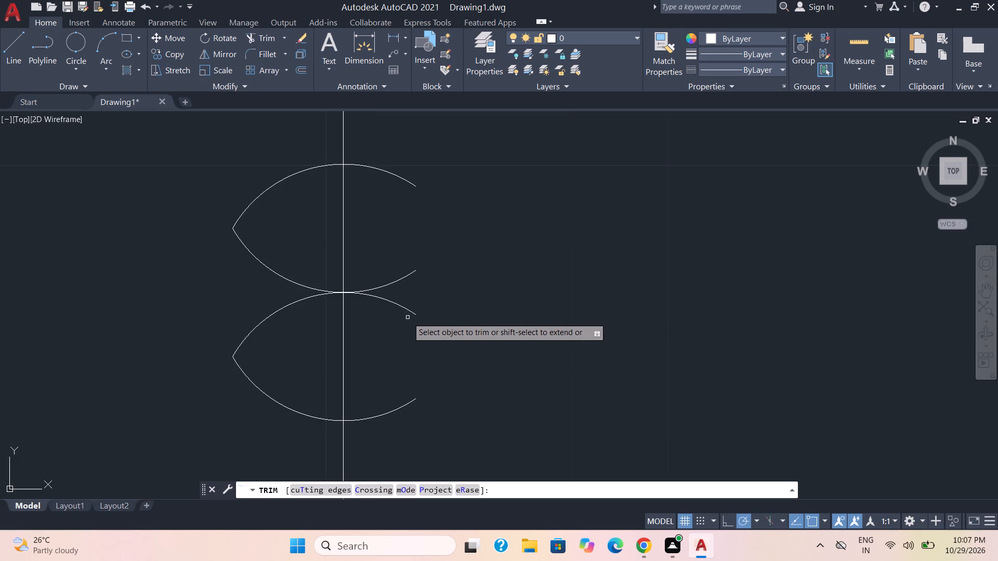
click(15, 50)
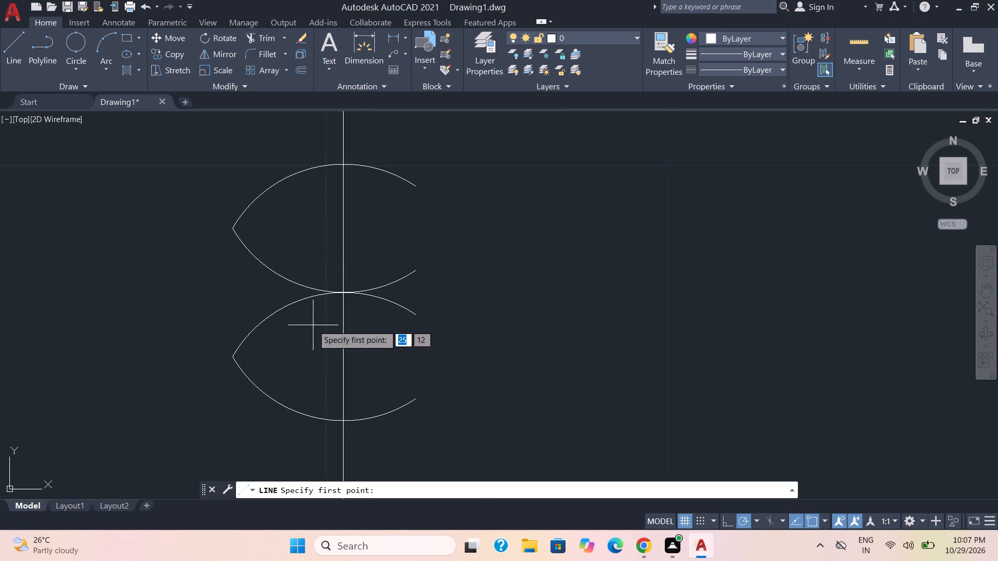
click(362, 326)
click(365, 266)
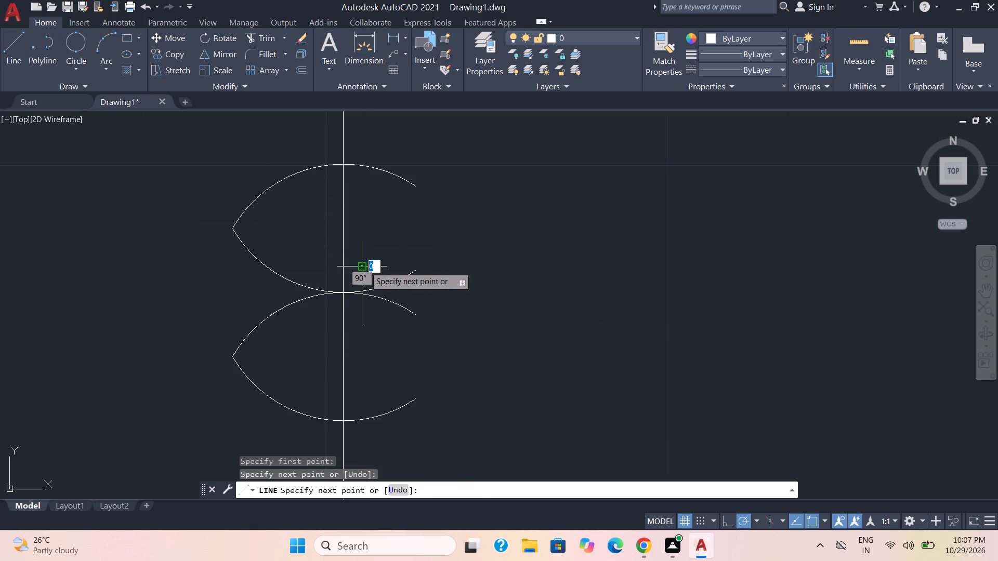
key(Escape)
Trim the two inner arc ends back to the short cutting line, and erase that line.
click(265, 35)
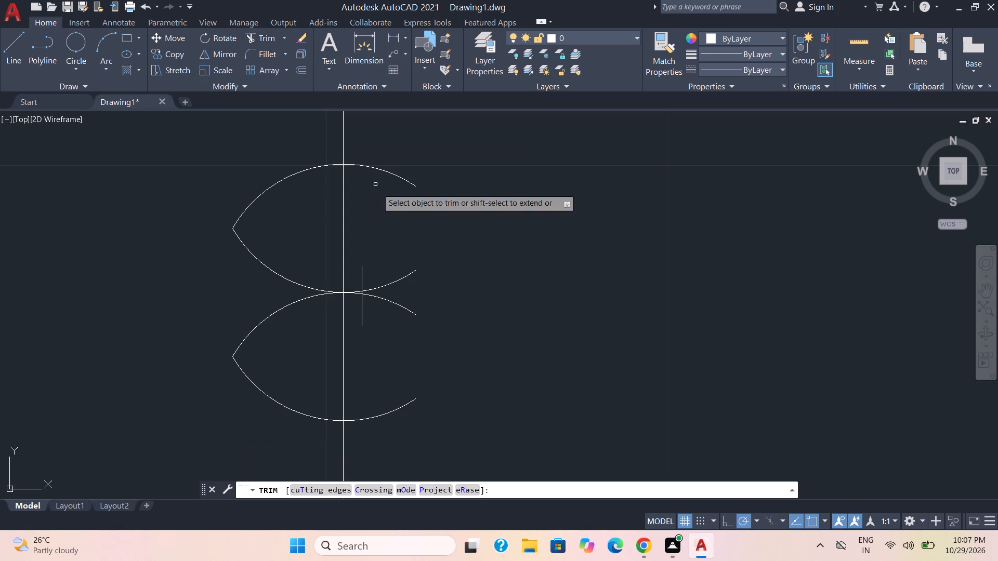
click(404, 340)
click(396, 272)
click(364, 281)
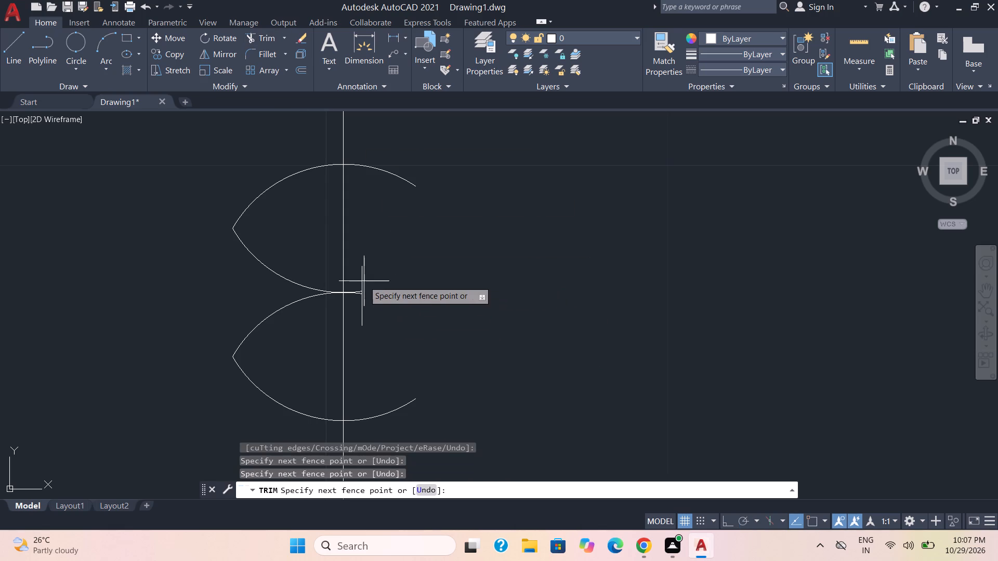
key(Escape)
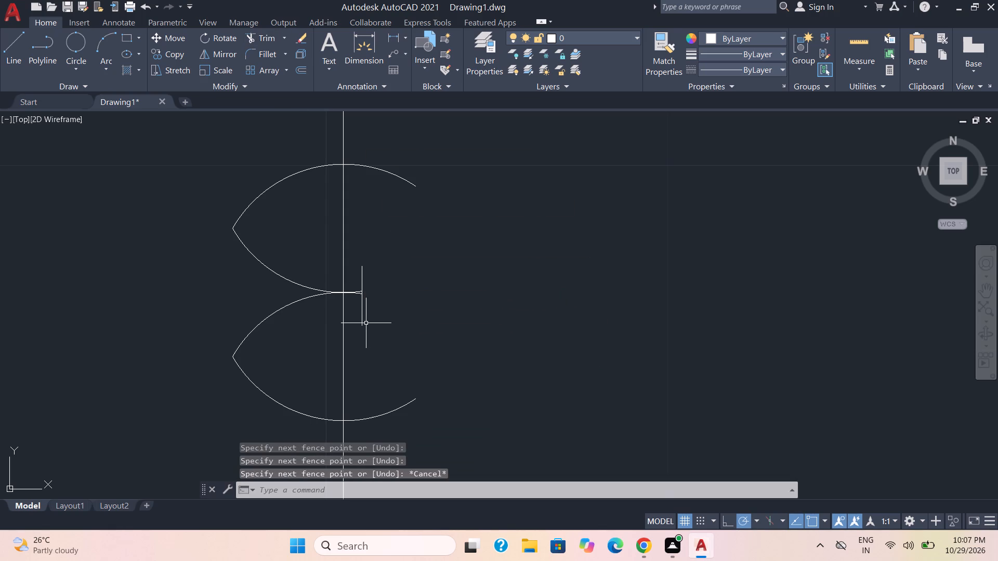
click(363, 313)
key(Delete)
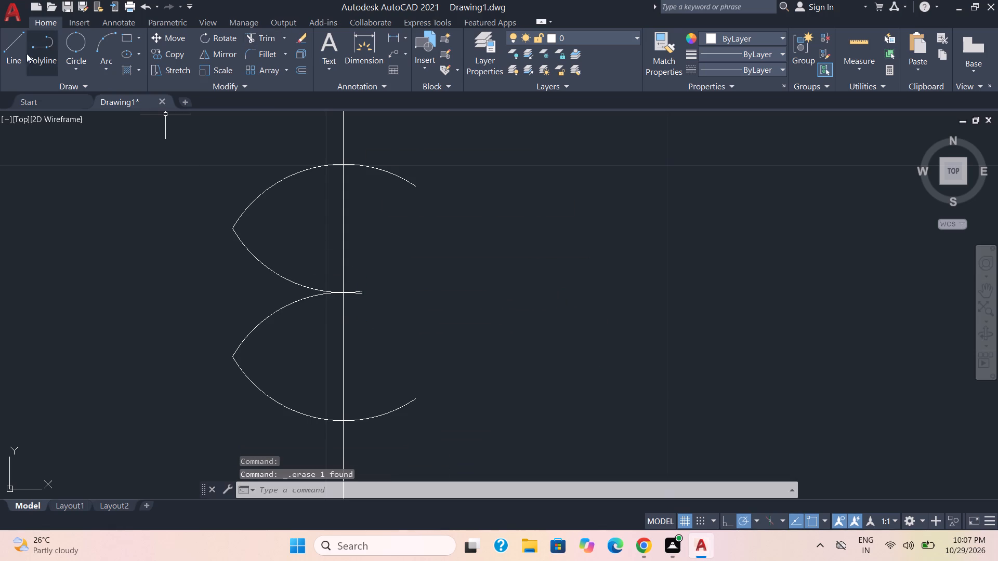
Draw a lead from the upper loop's open end: a short segment up, followed by a horizontal one about 4 mm long to the right.
click(13, 57)
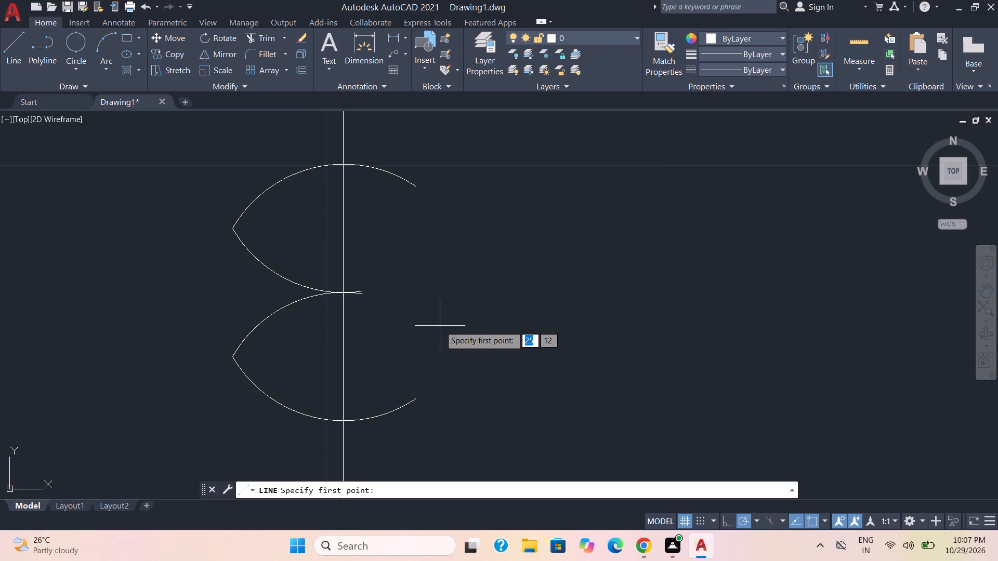
scroll(440, 326, down, 2)
click(430, 272)
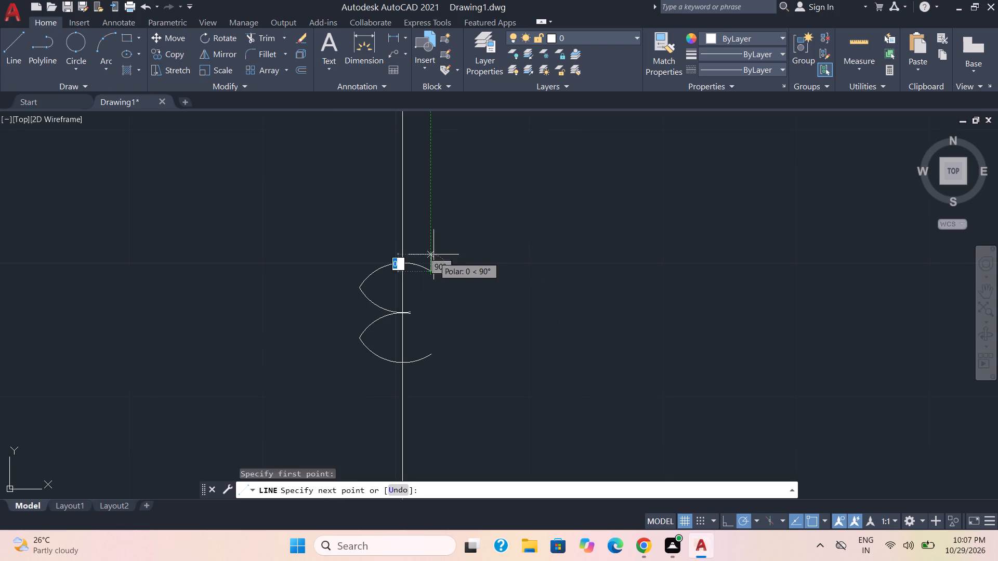
click(429, 238)
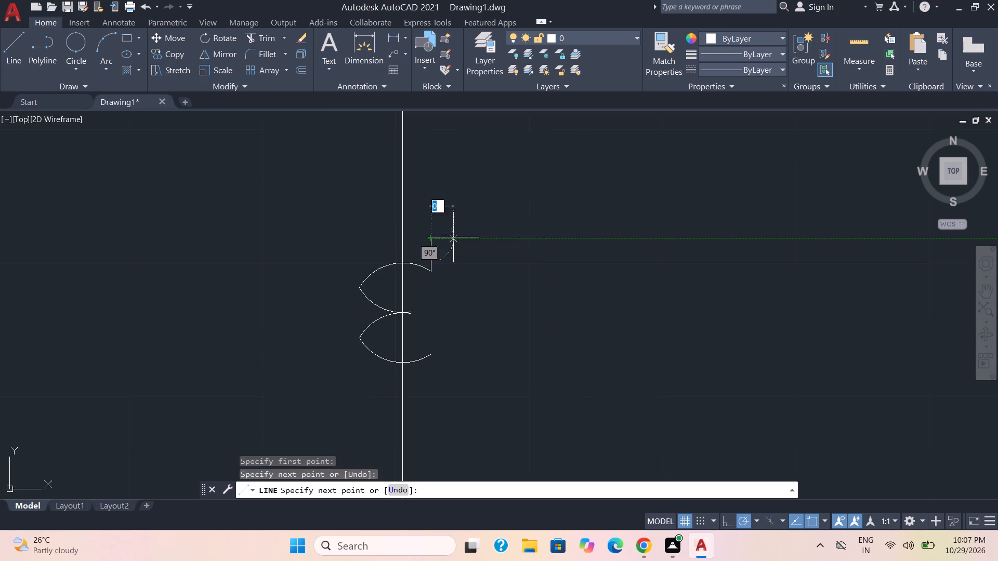
scroll(548, 243, down, 3)
scroll(623, 245, down, 1)
middle_drag(623, 245, 516, 284)
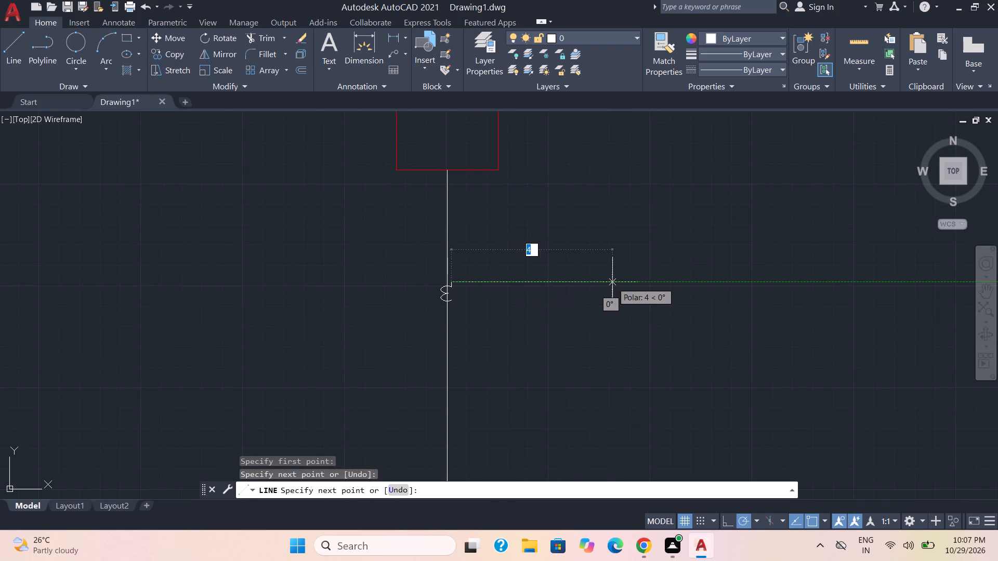
click(601, 281)
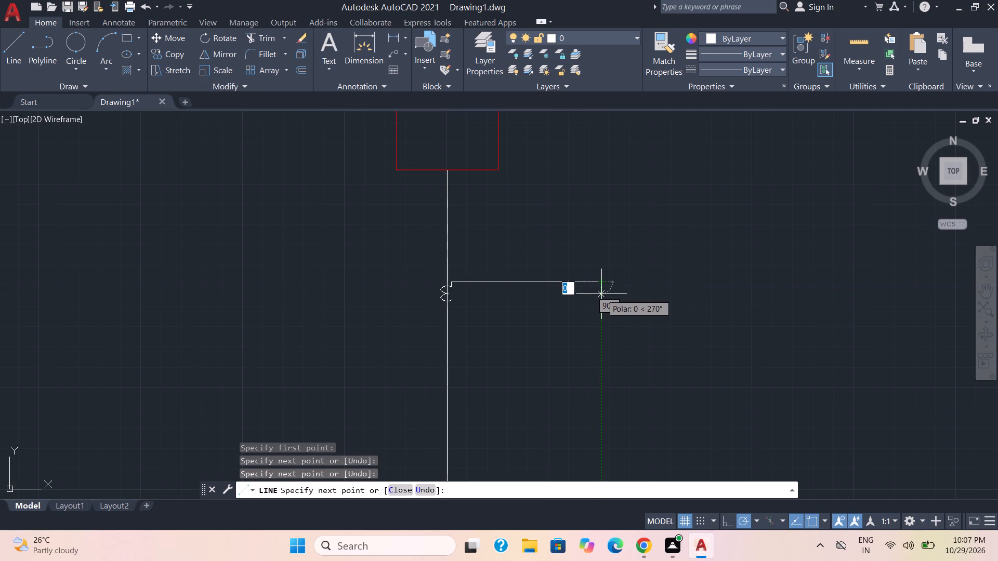
key(Escape)
Draw a lead from the lower loop's open end, a short way down and about 4 mm right, ending level with the upper lead's end.
key(space)
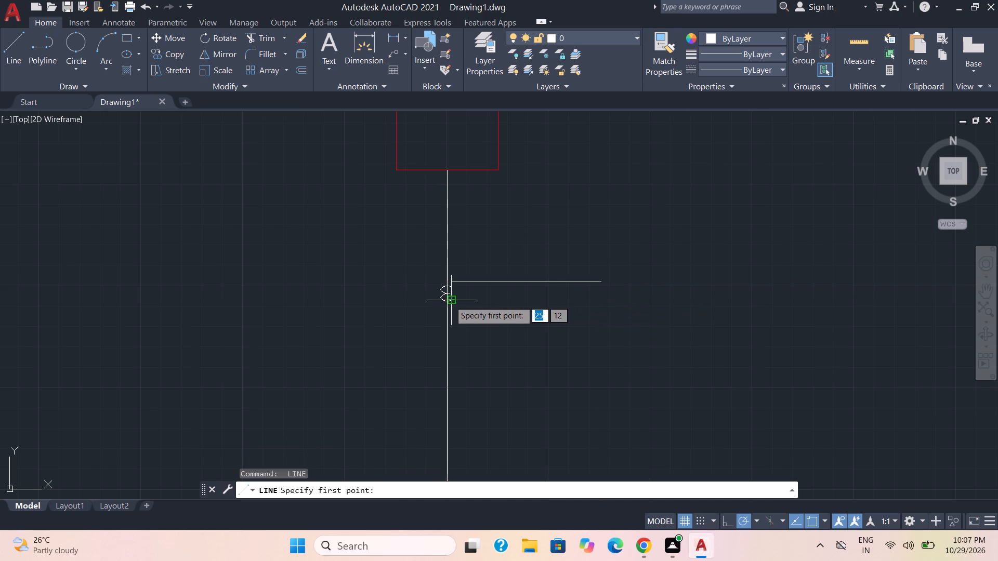
scroll(450, 301, up, 4)
click(442, 291)
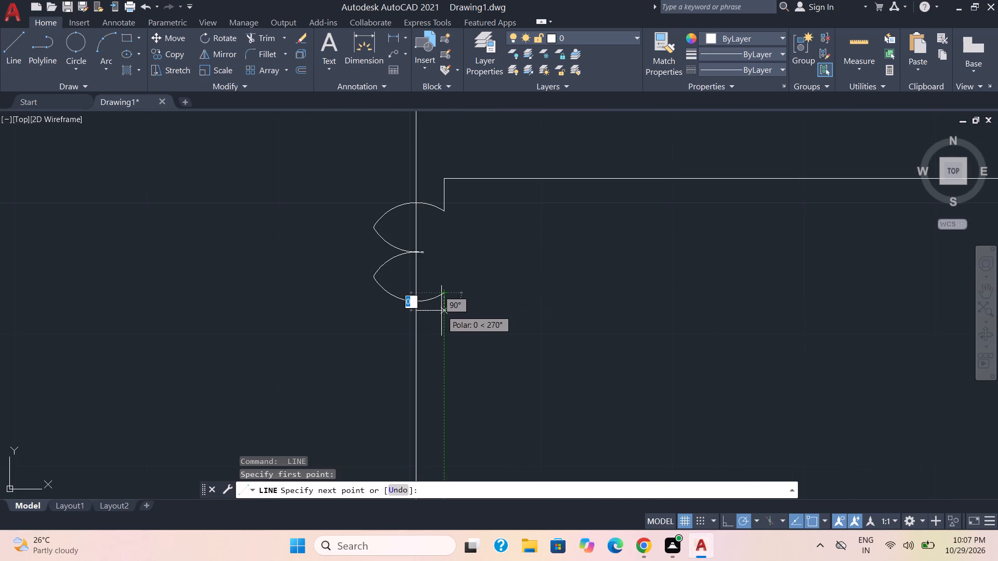
click(444, 320)
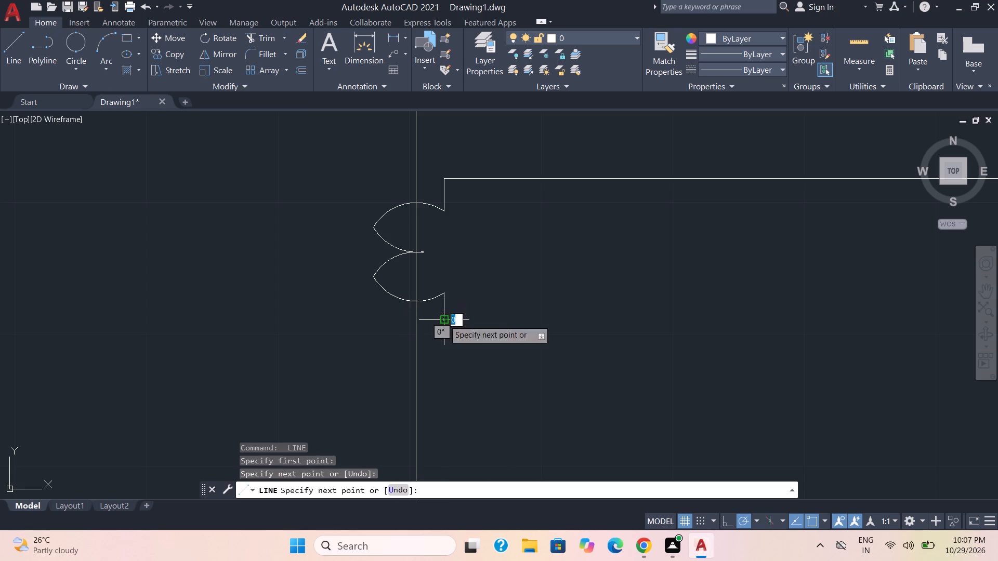
scroll(800, 338, down, 3)
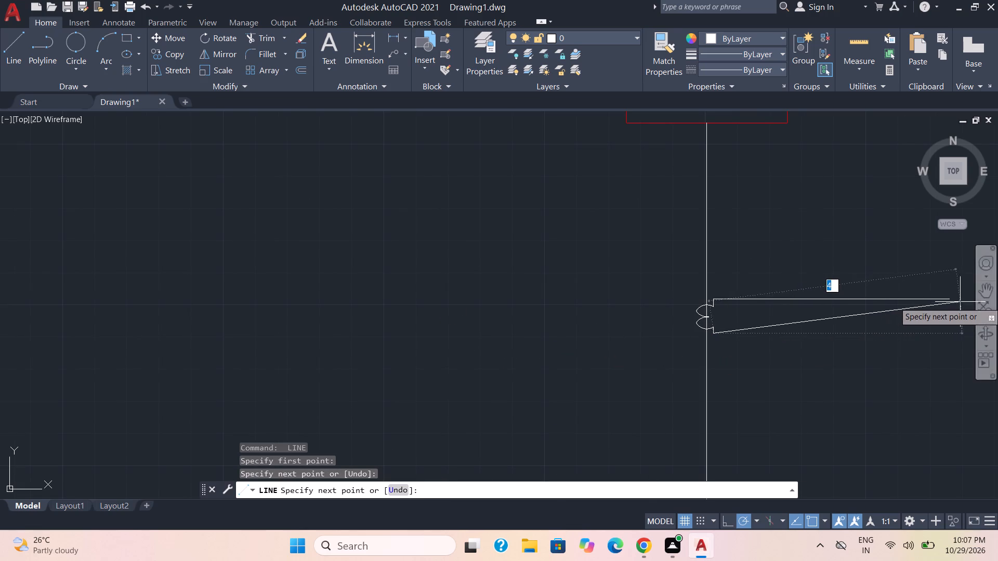
click(946, 336)
key(Escape)
Draw a small centre-radius circle midway between the right ends of the two horizontal leads, without touching either.
middle_drag(944, 417, 747, 406)
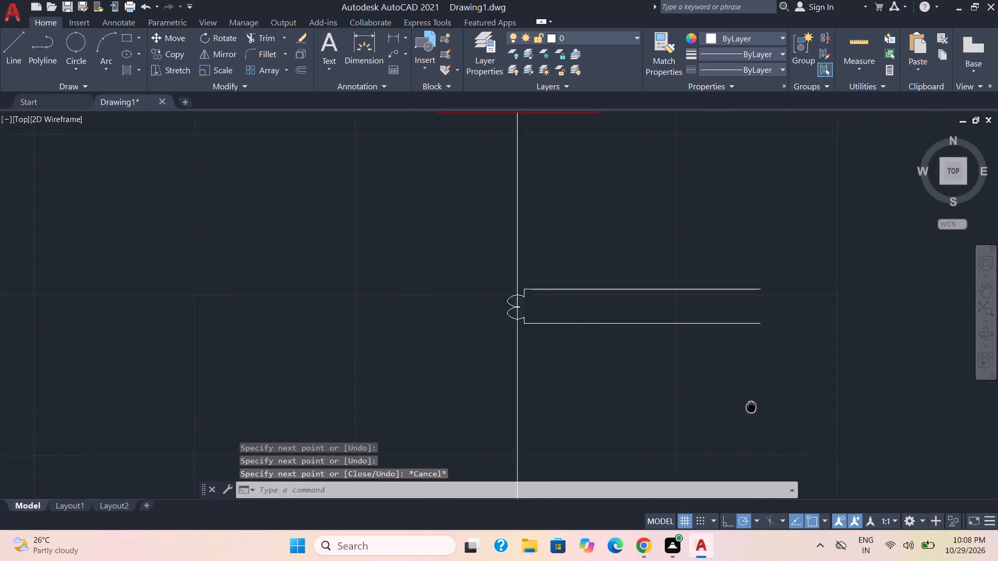
middle_drag(747, 406, 569, 378)
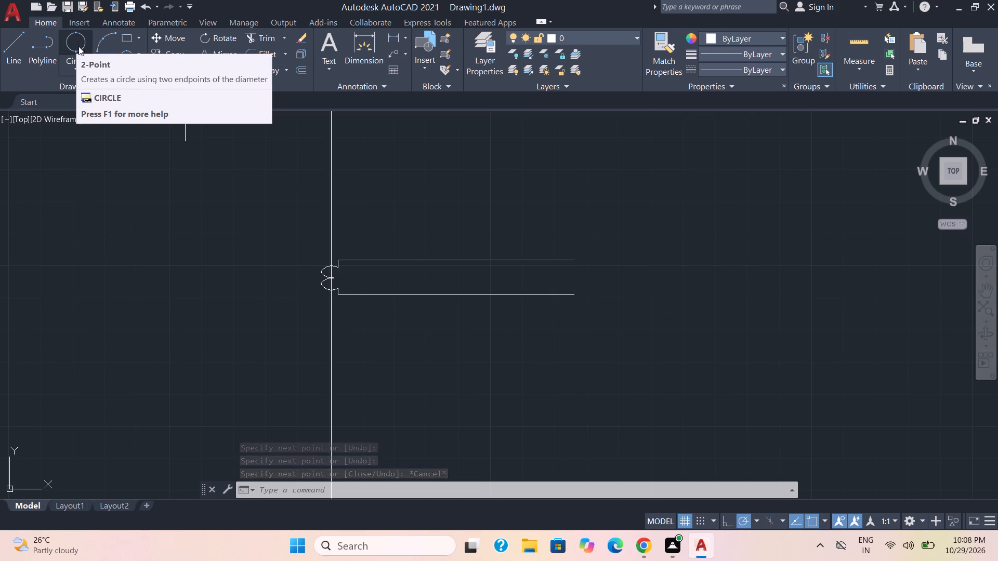
click(72, 62)
click(86, 90)
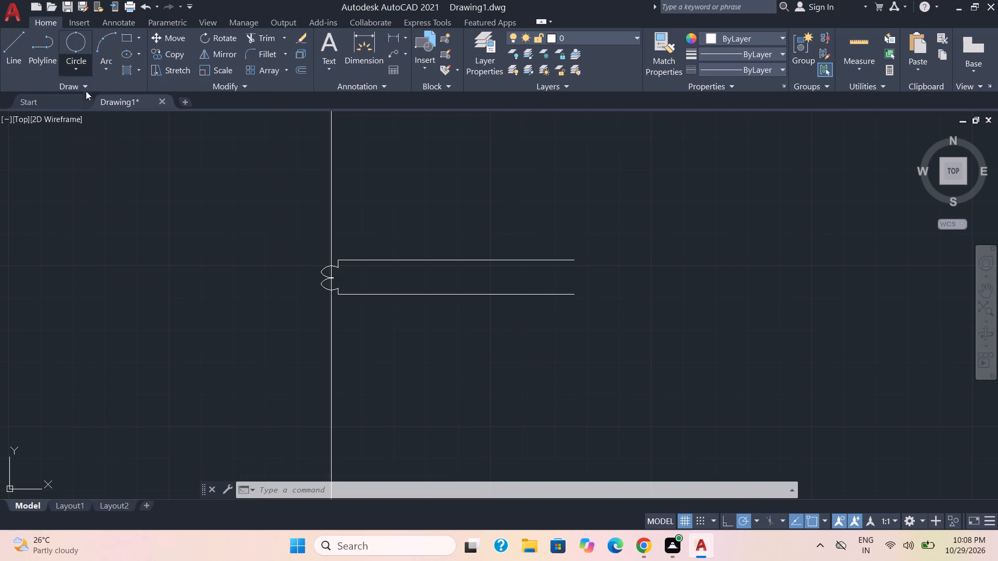
scroll(585, 283, up, 2)
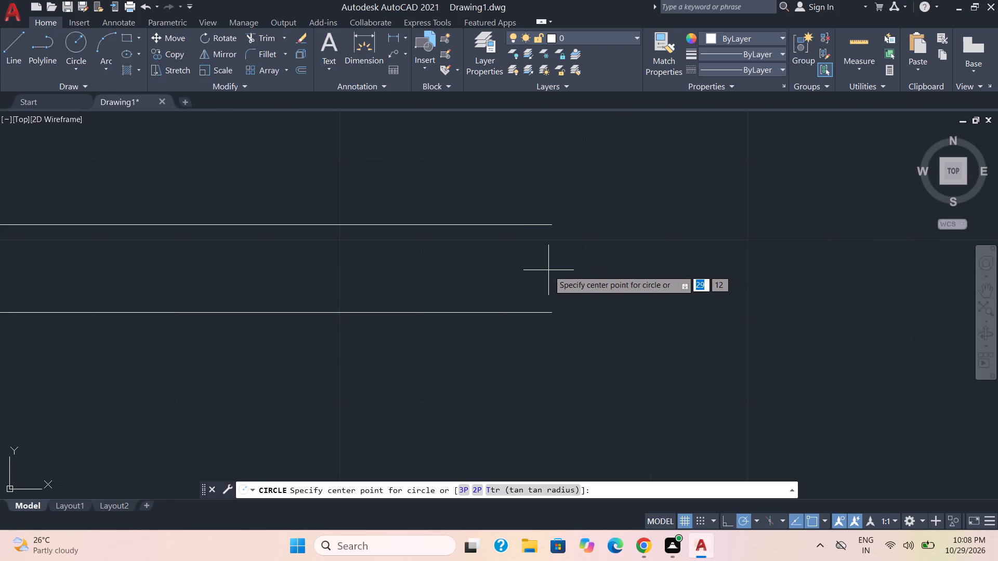
click(551, 269)
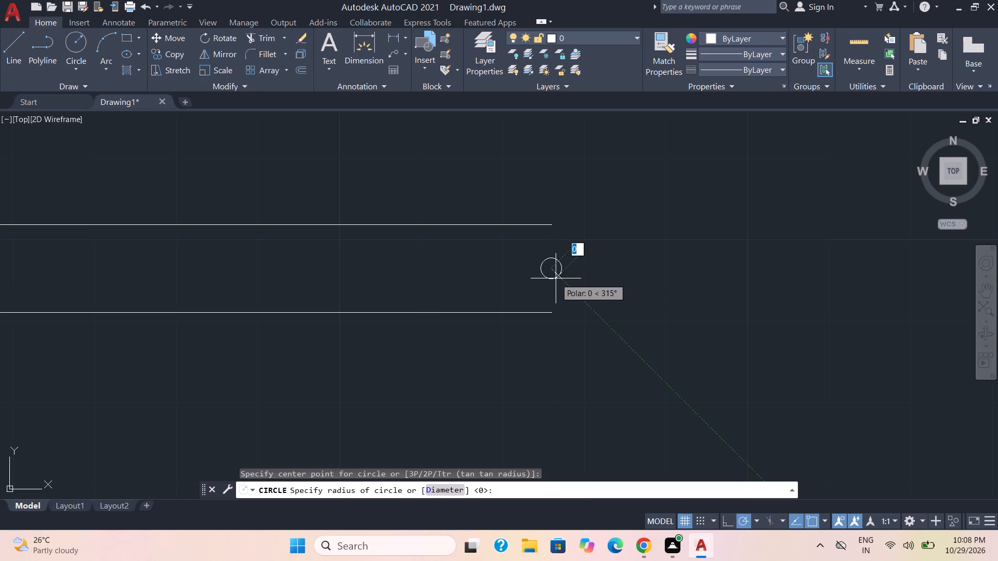
click(564, 289)
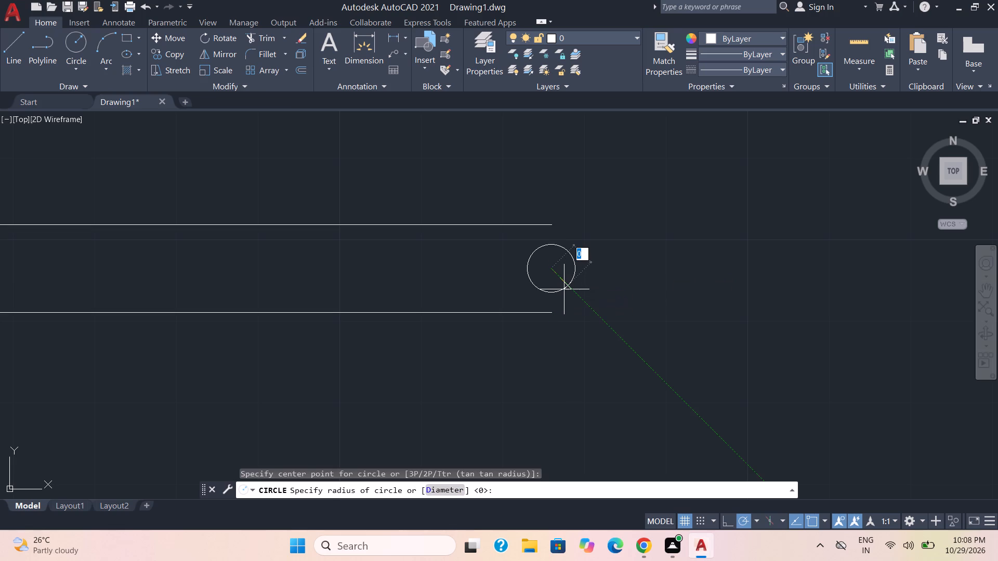
Connect the circle's top point to the upper lead's end and its bottom point to the lower lead's end with short lines.
click(15, 43)
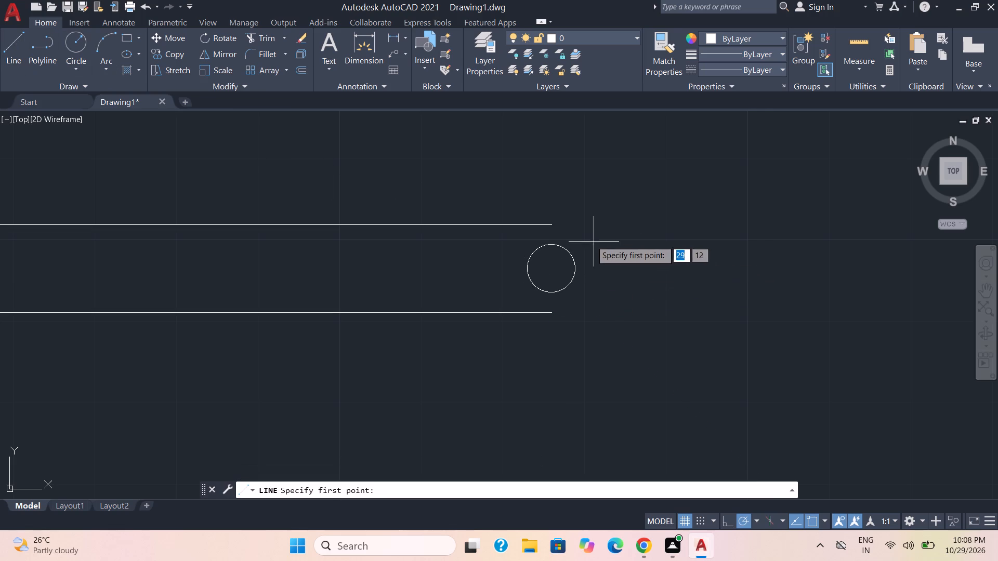
click(554, 245)
click(552, 223)
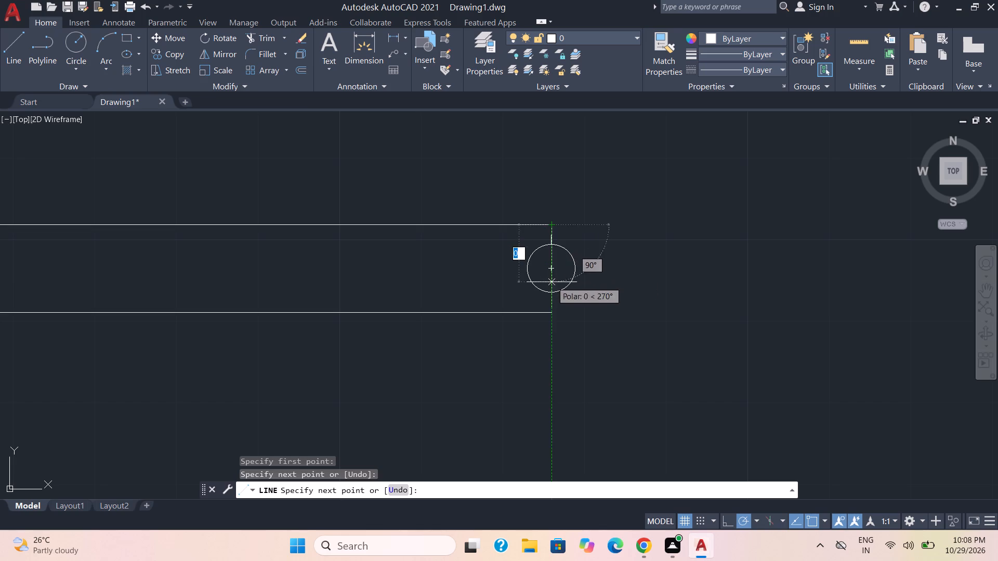
key(space)
key(space)
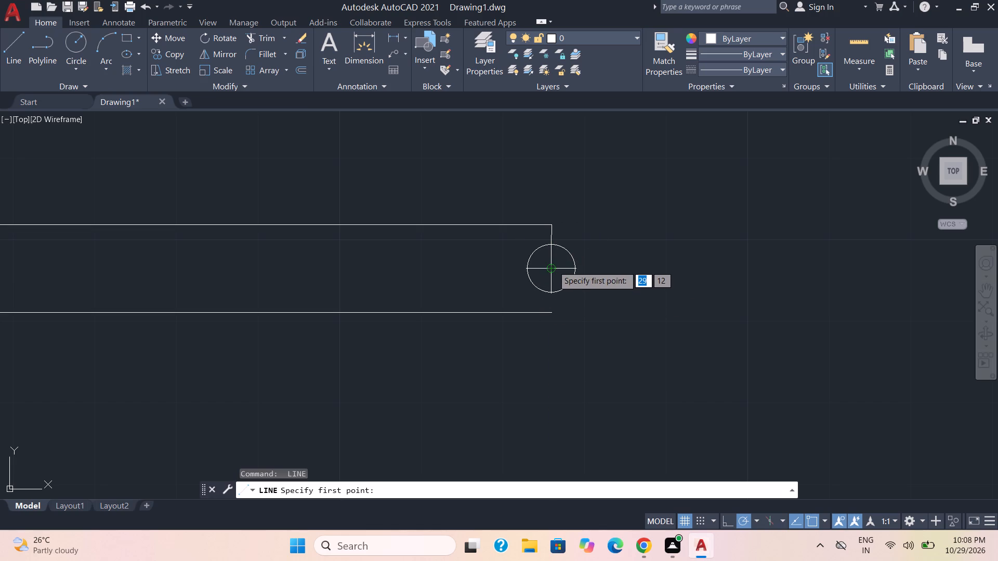
click(554, 296)
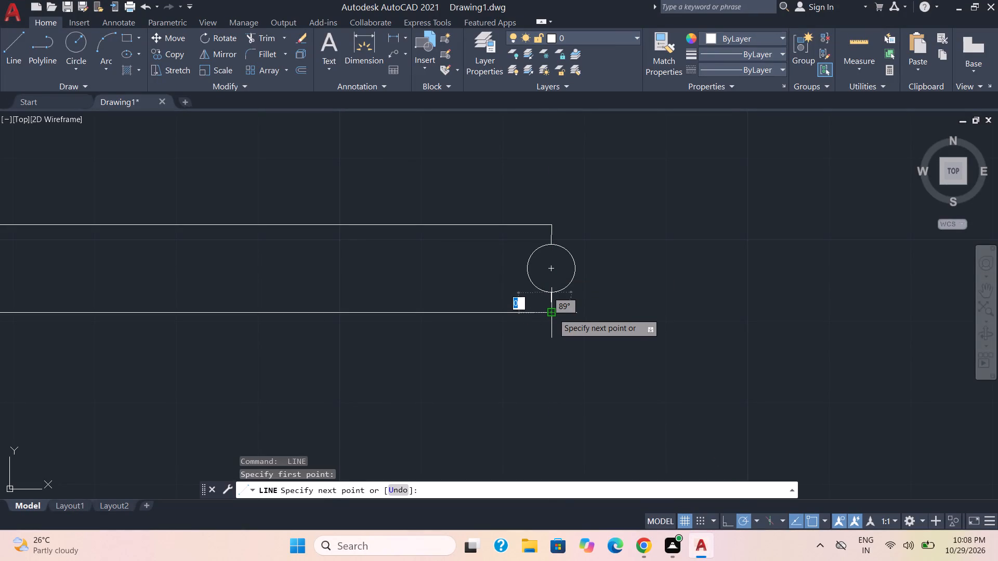
click(553, 315)
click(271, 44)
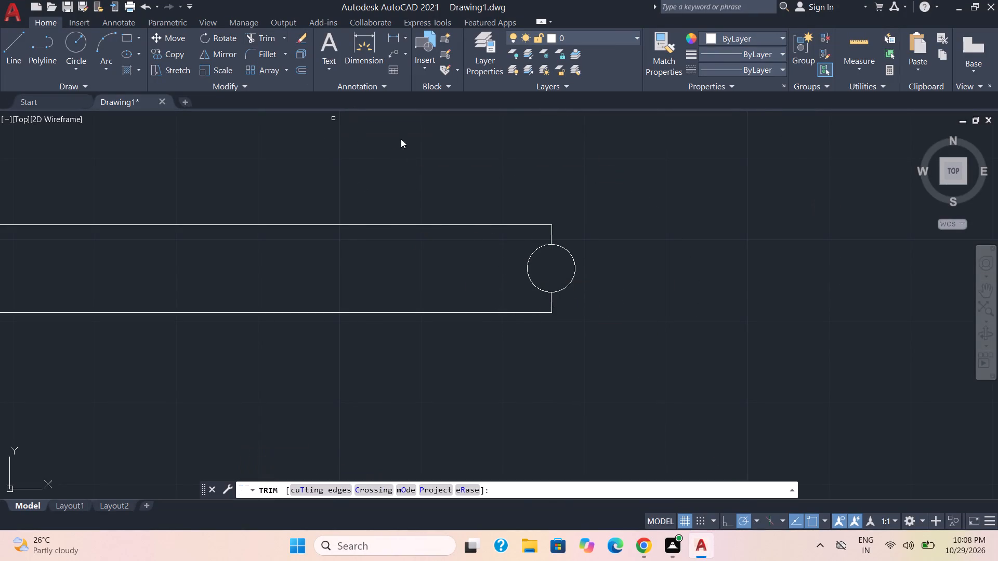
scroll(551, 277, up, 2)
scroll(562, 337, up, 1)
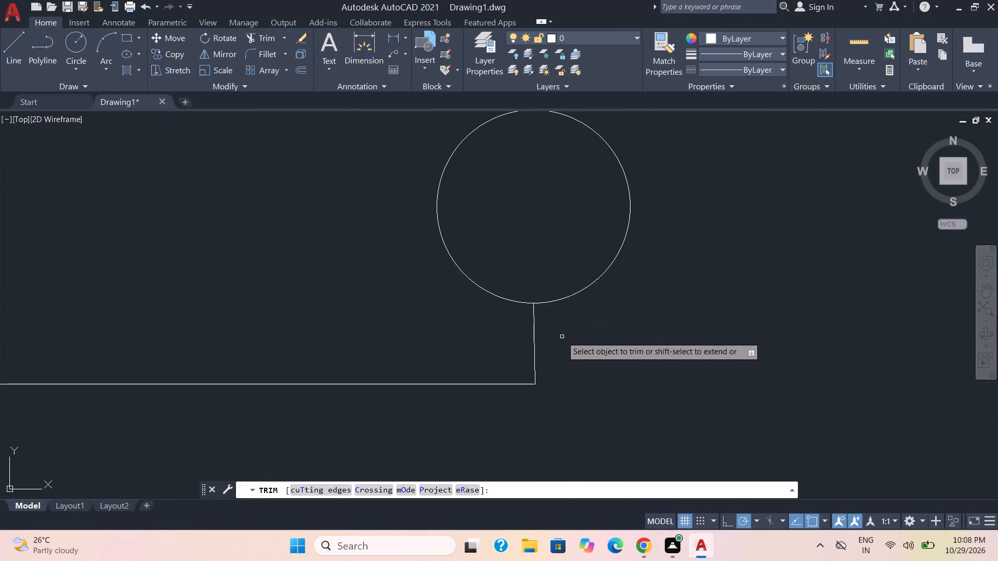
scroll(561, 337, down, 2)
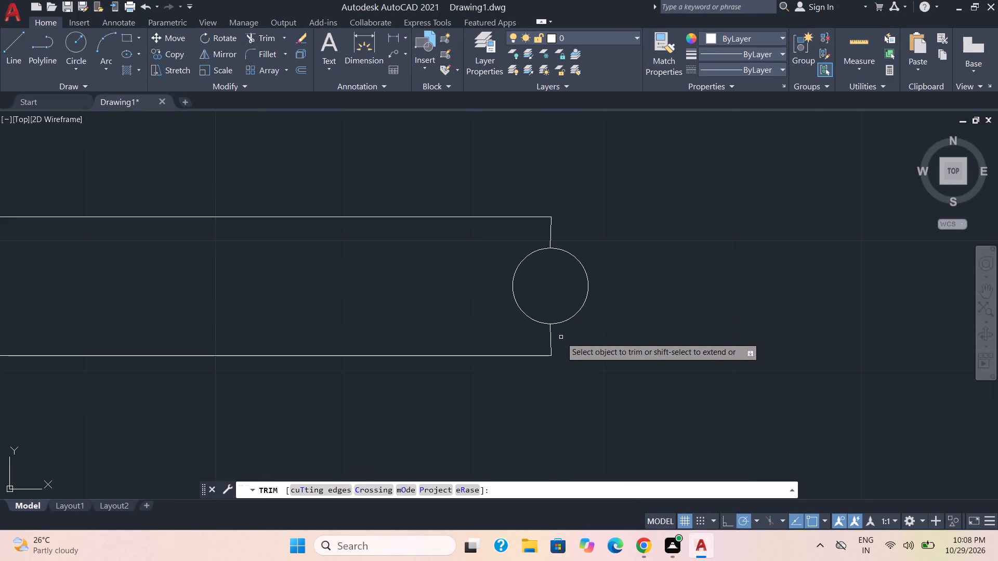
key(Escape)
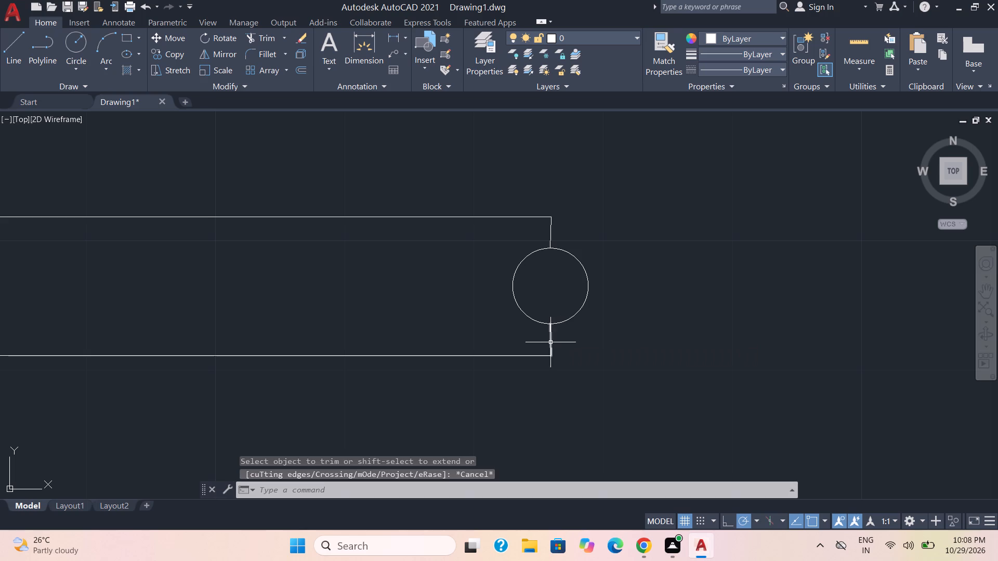
Delete the two slightly slanted short lines joining the small circle to the upper and lower leads.
click(550, 342)
click(550, 231)
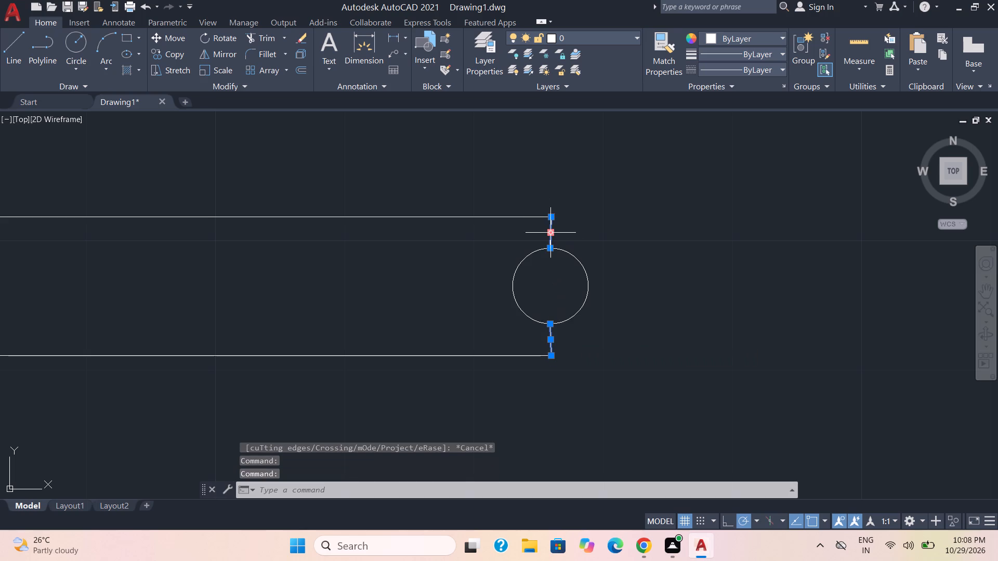
key(Delete)
Draw an exactly vertical line from the small circle's top point up to the upper lead.
click(18, 55)
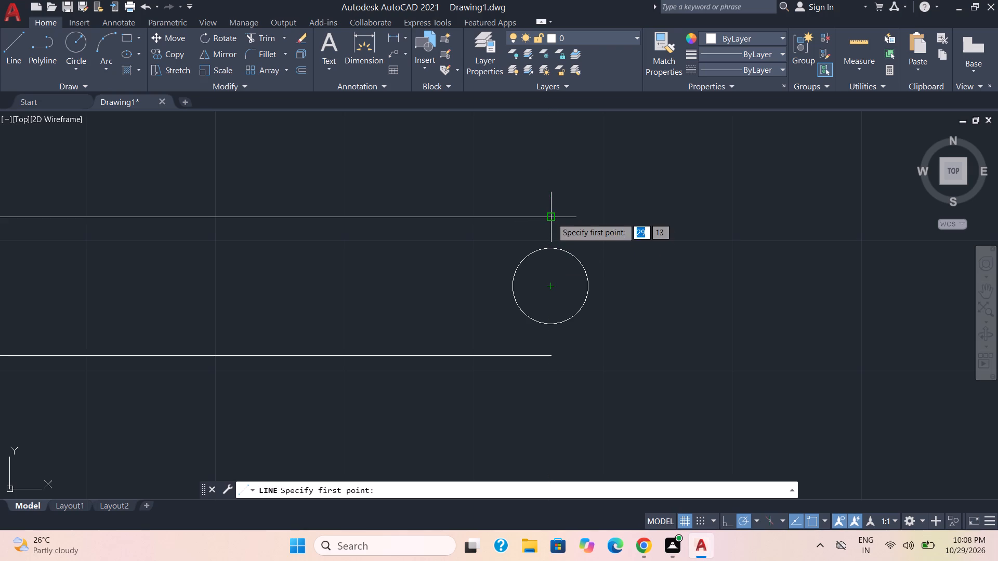
click(550, 246)
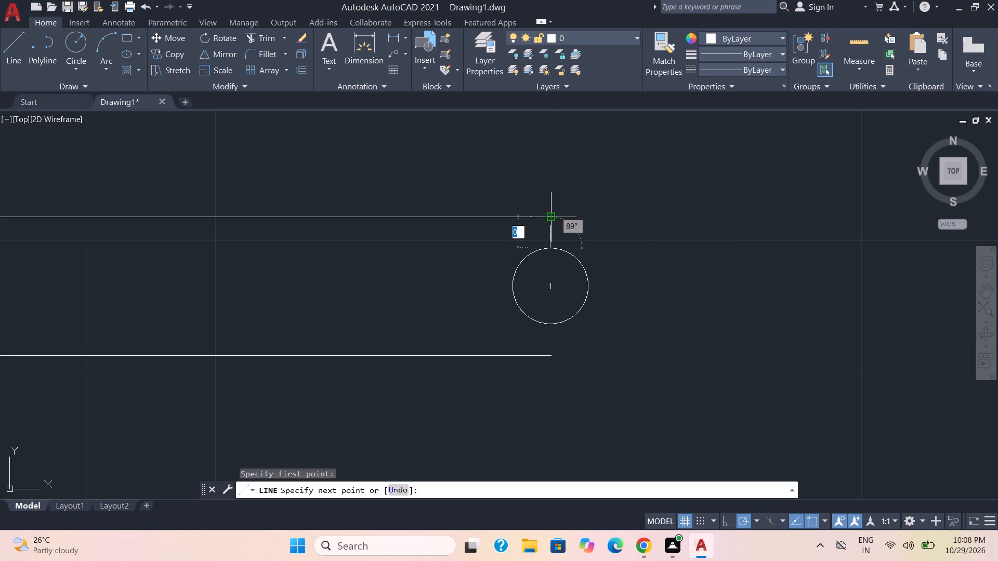
scroll(550, 218, up, 4)
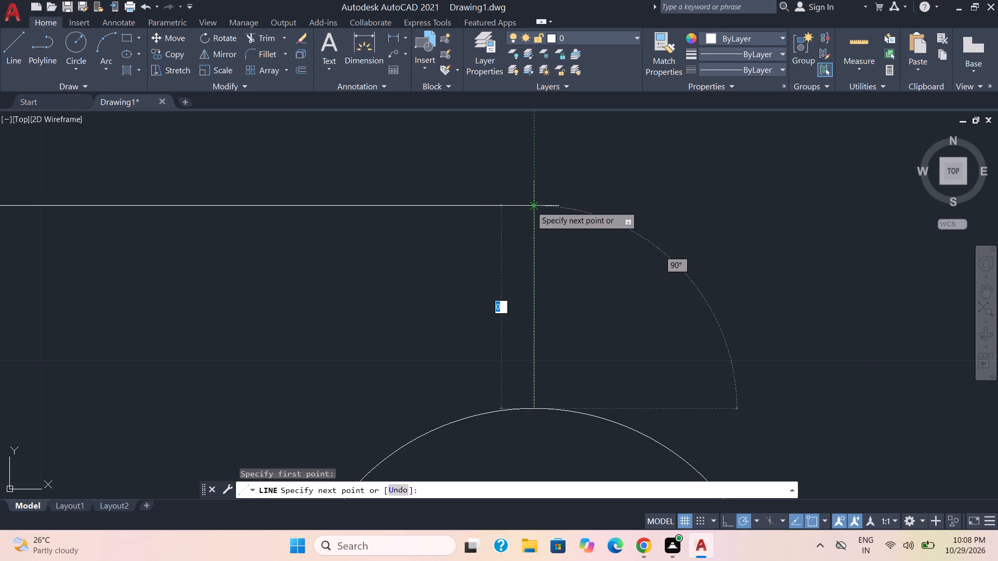
click(531, 206)
scroll(611, 287, down, 3)
key(Escape)
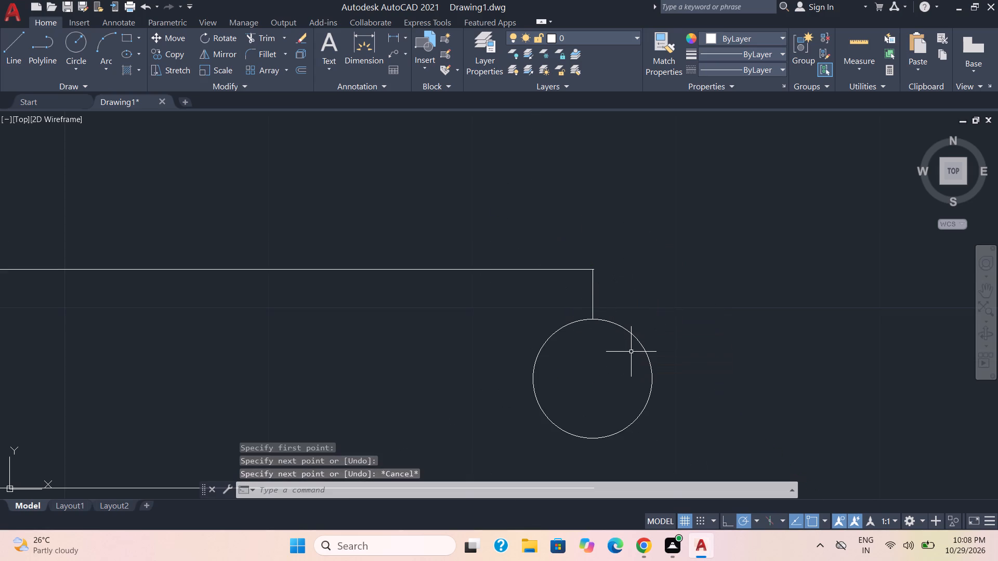
Draw an exactly vertical line from the small circle's bottom point down to the lower lead.
key(space)
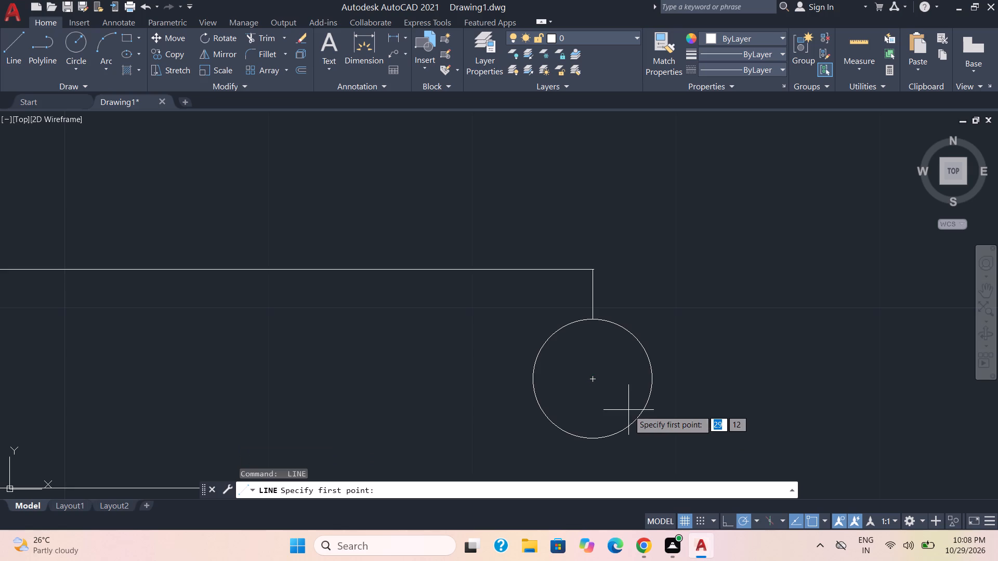
middle_drag(628, 409, 625, 210)
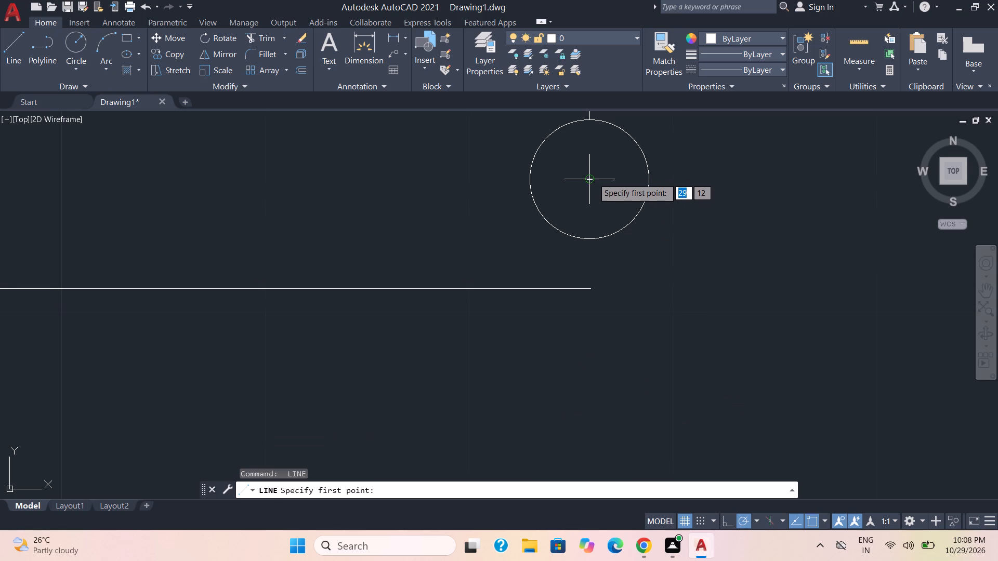
click(590, 239)
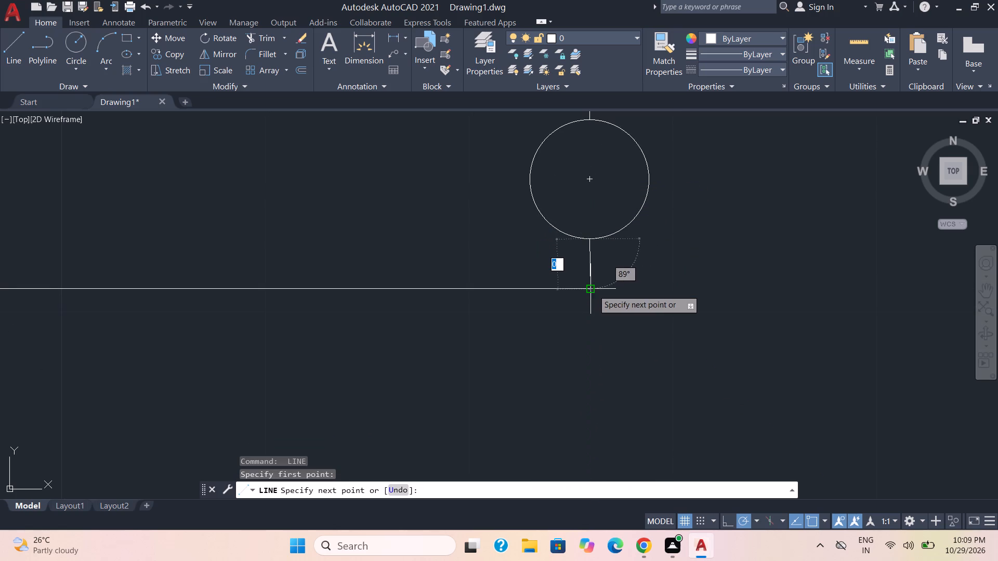
scroll(595, 290, up, 4)
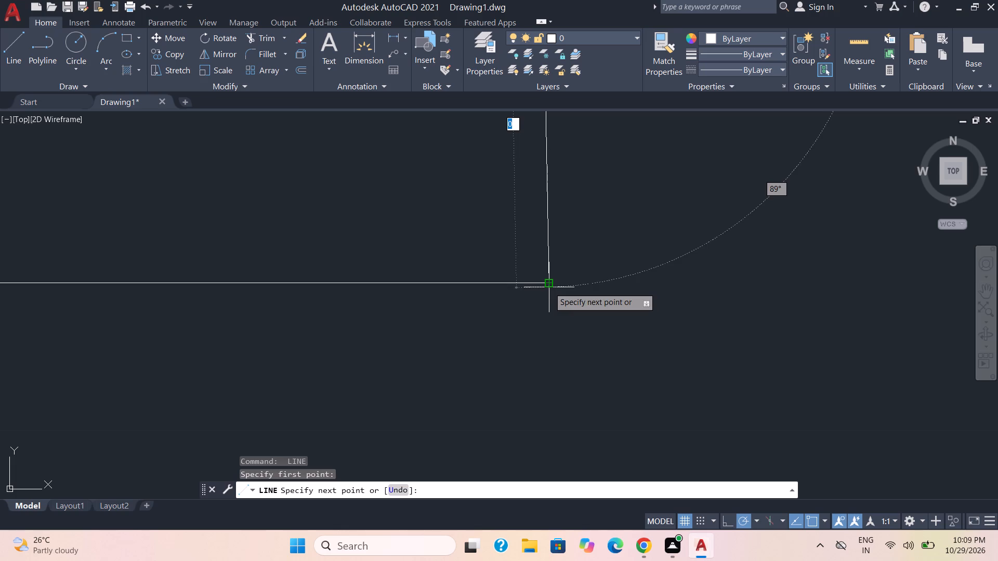
click(536, 286)
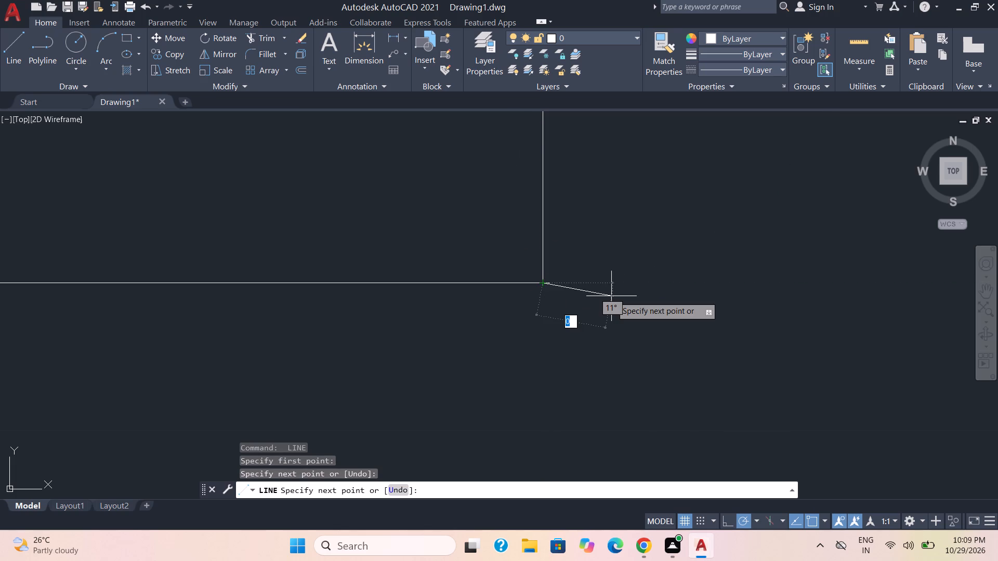
key(Escape)
Trim the tiny ends of the lower and upper leads that overhang the vertical connectors.
click(269, 38)
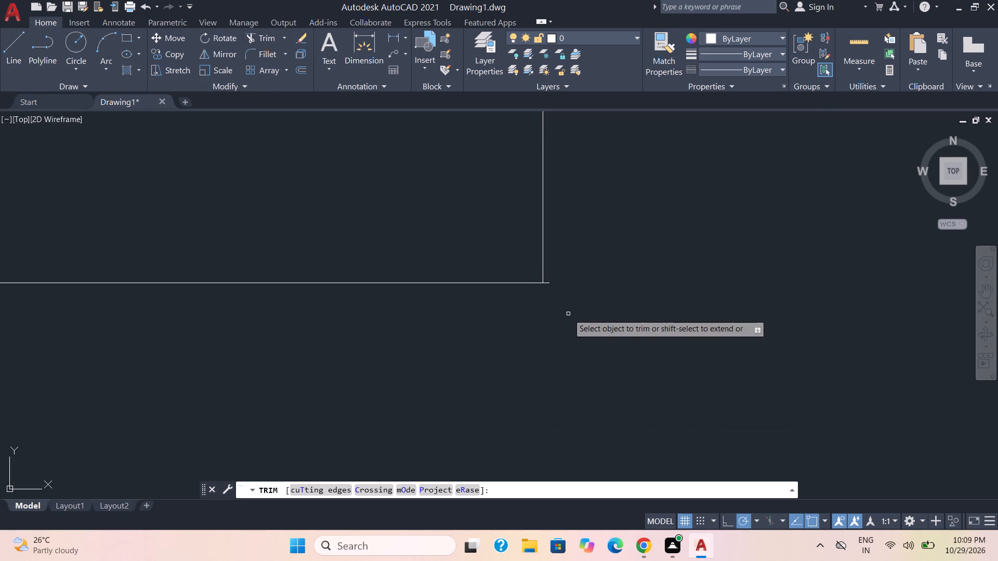
click(549, 283)
scroll(576, 256, down, 2)
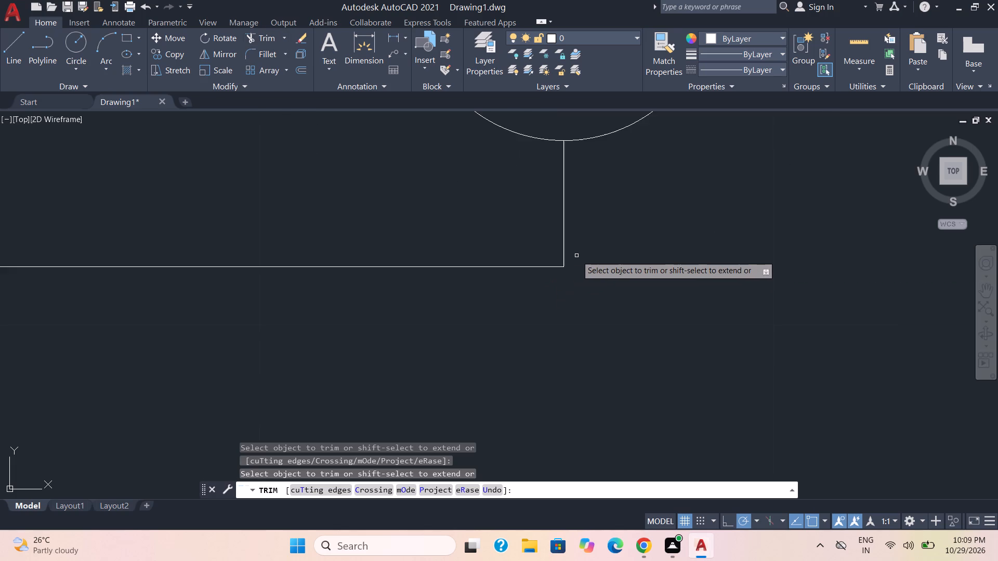
middle_drag(577, 256, 573, 430)
scroll(591, 238, down, 2)
middle_drag(600, 212, 584, 377)
scroll(572, 279, up, 4)
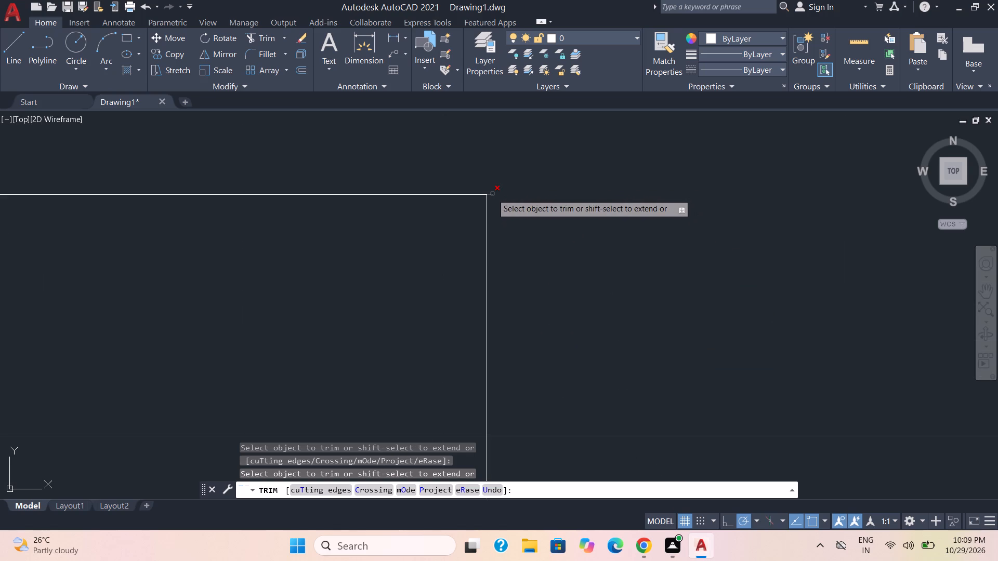
click(492, 194)
key(Escape)
scroll(586, 262, down, 3)
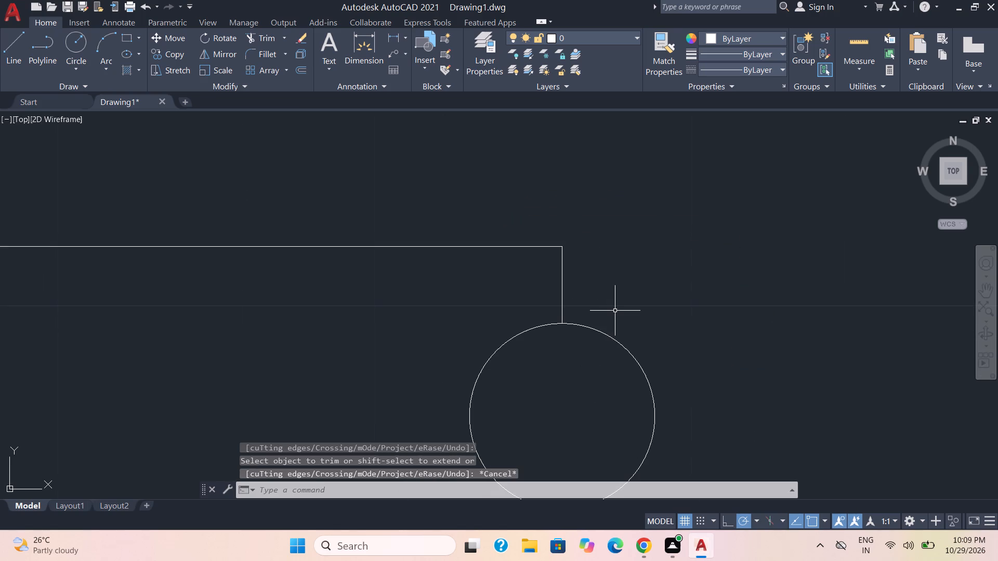
Save the drawing in D: > Internship > Drawings as "Single-Line Diagram of a Generator Power Distribution System".
key(ctrl+s)
click(318, 238)
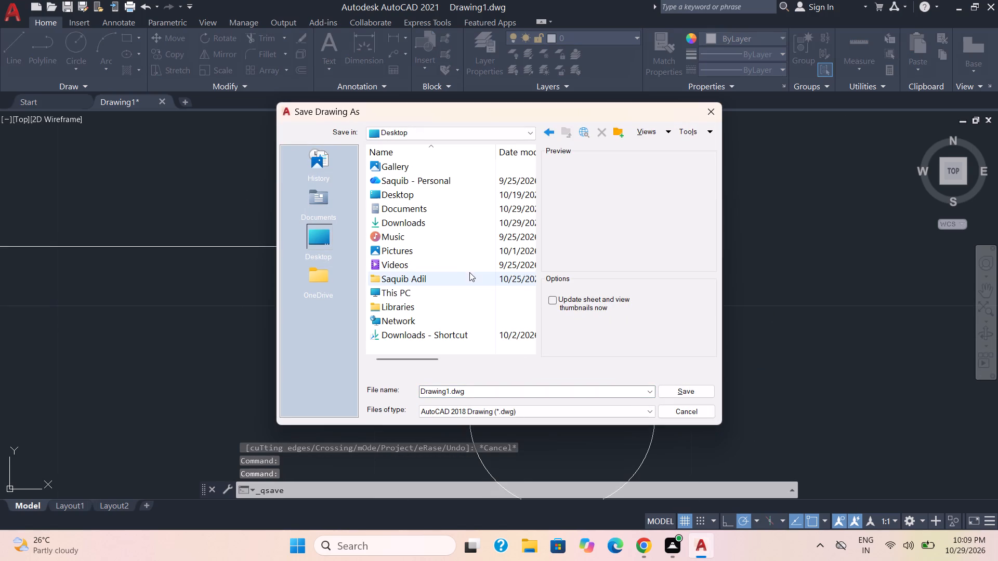
double_click(452, 293)
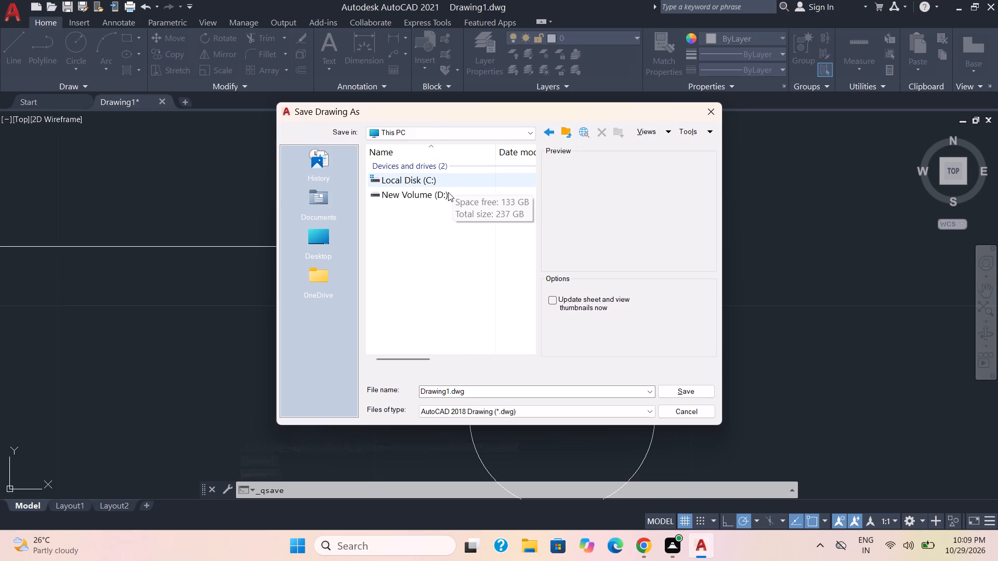
double_click(448, 192)
double_click(458, 168)
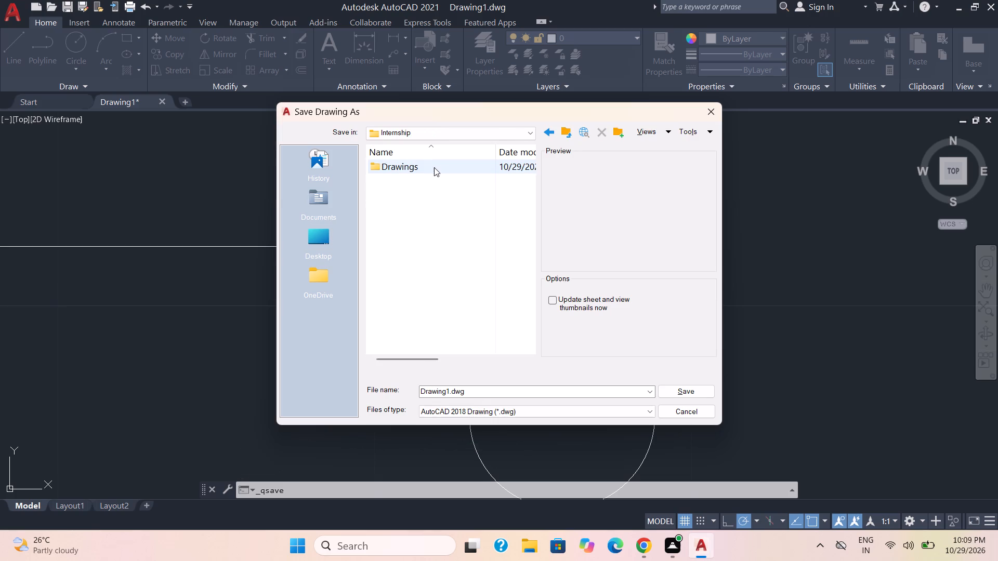
double_click(434, 167)
drag(506, 391, 423, 393)
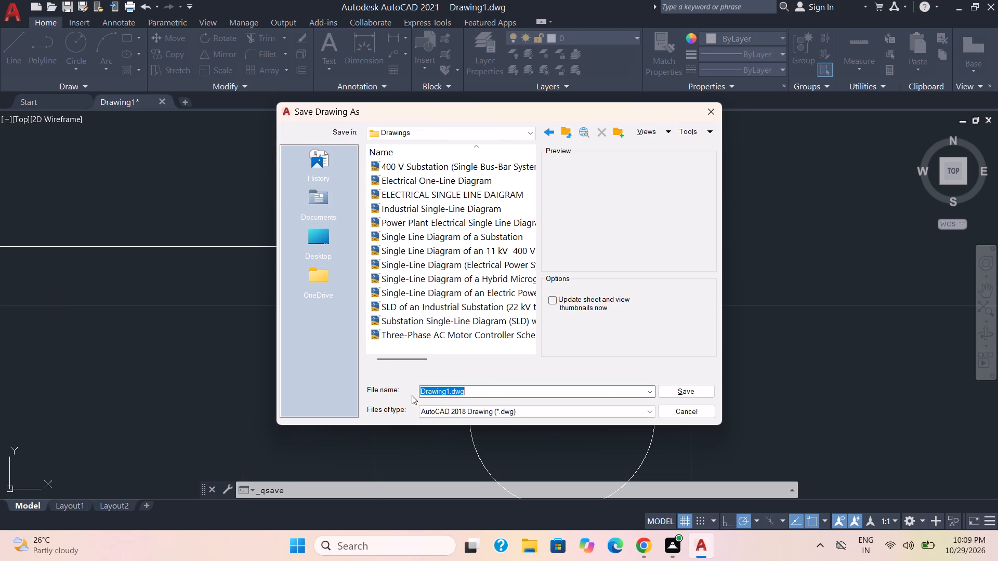
key(ctrl+v)
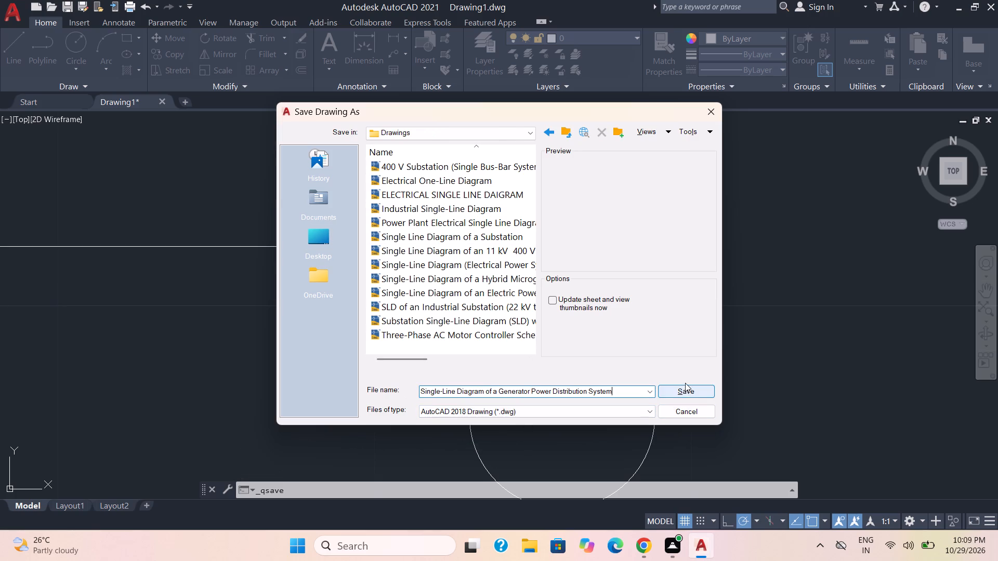
click(685, 389)
Draw a horizontal line about 4 mm long across the vertical line between the AC source and the red block, just above the block.
scroll(669, 300, down, 3)
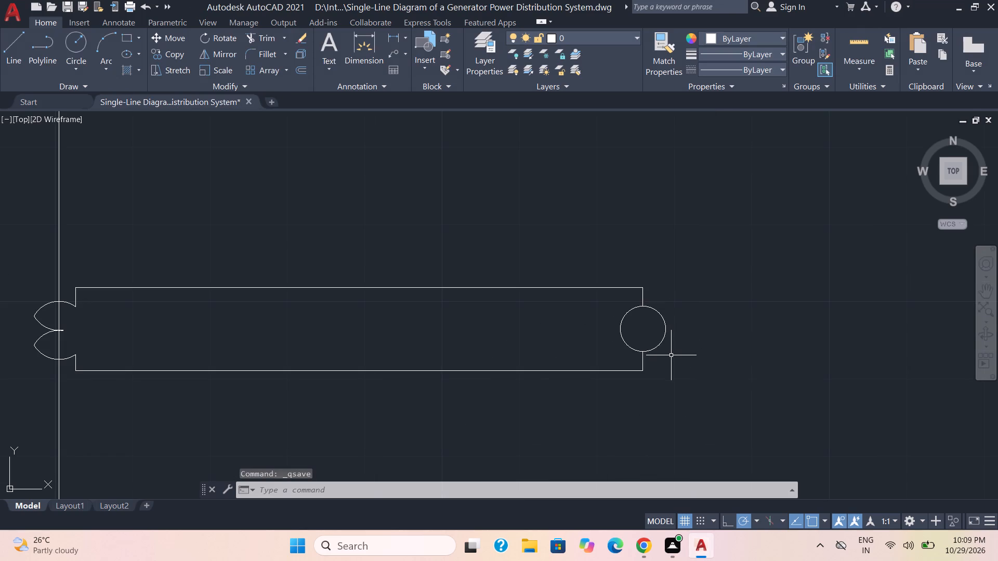
scroll(559, 234, down, 2)
scroll(467, 217, down, 1)
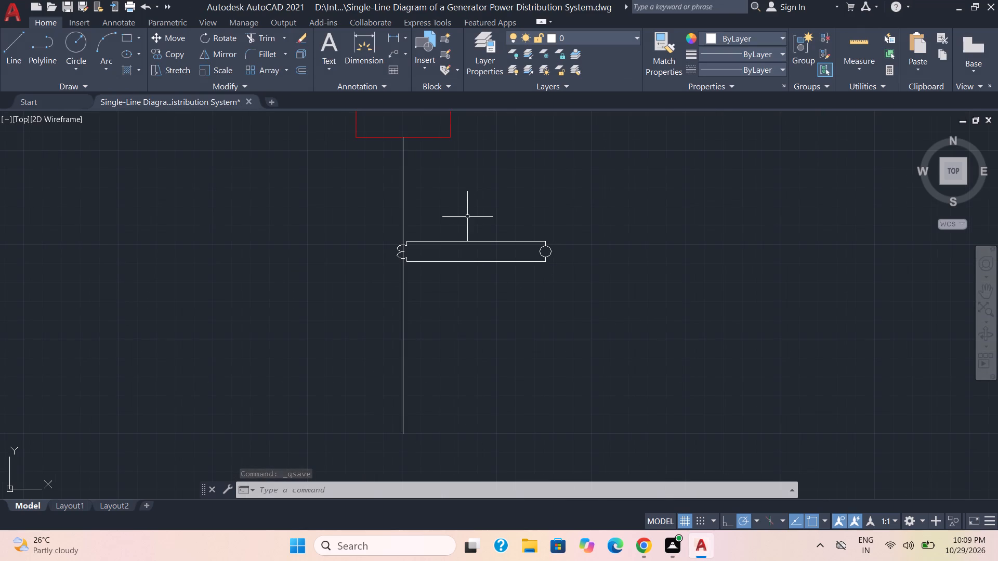
middle_drag(467, 217, 507, 303)
scroll(510, 272, down, 1)
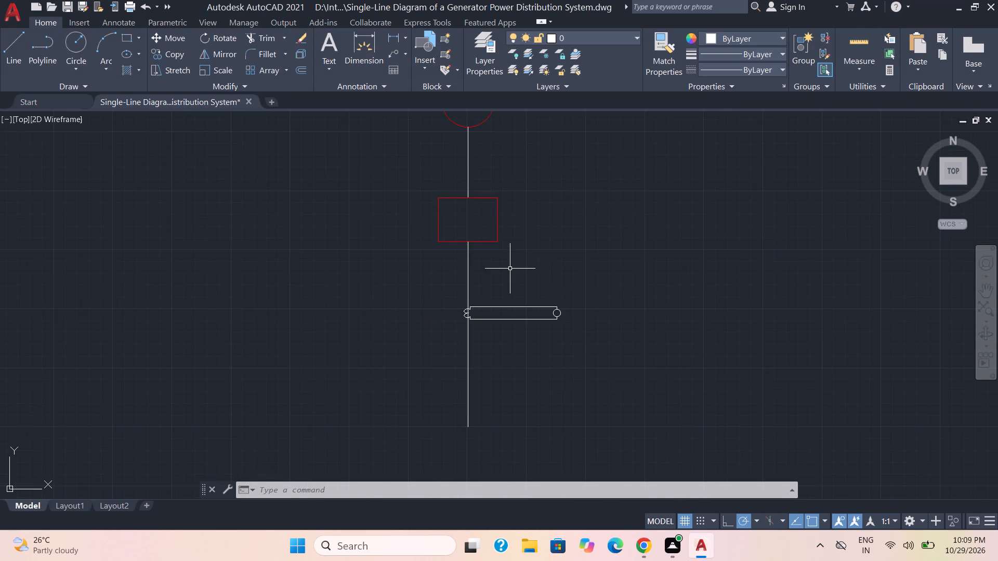
scroll(515, 237, down, 2)
scroll(547, 235, up, 1)
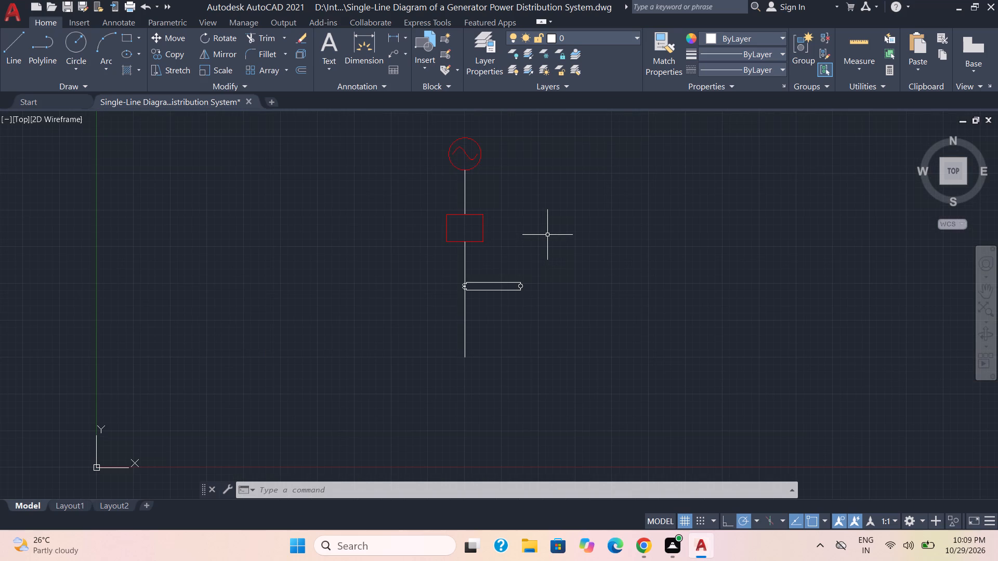
click(19, 50)
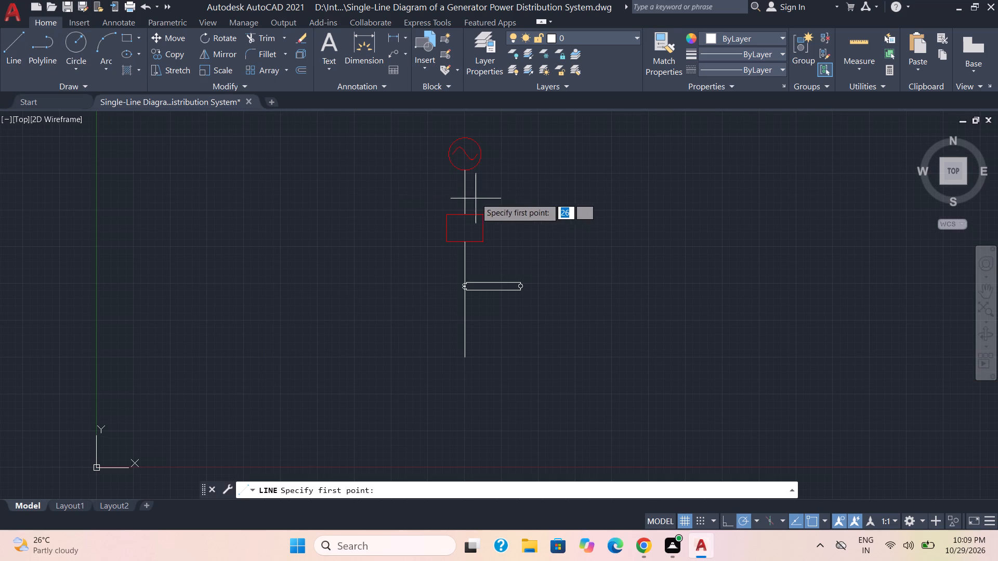
click(437, 205)
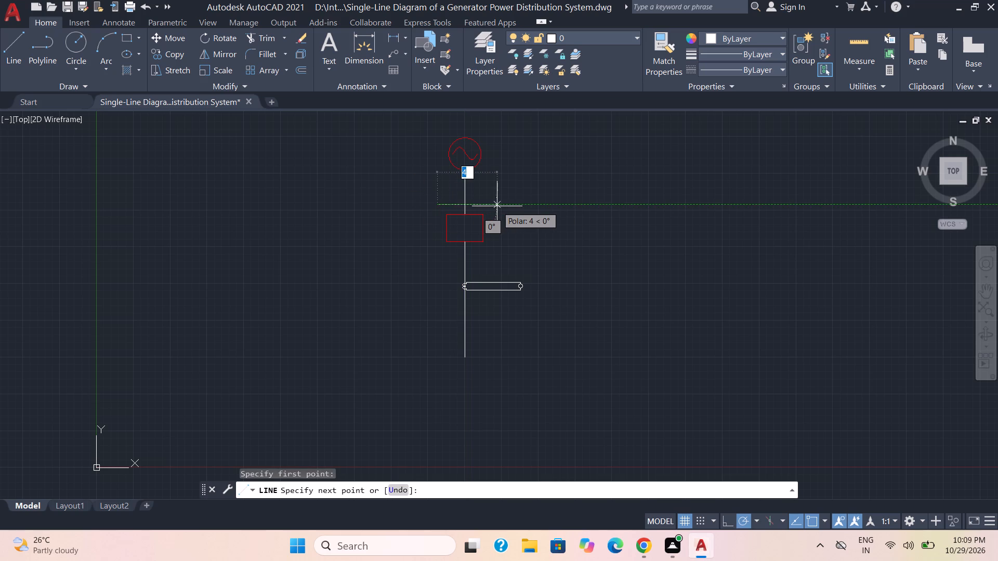
click(493, 206)
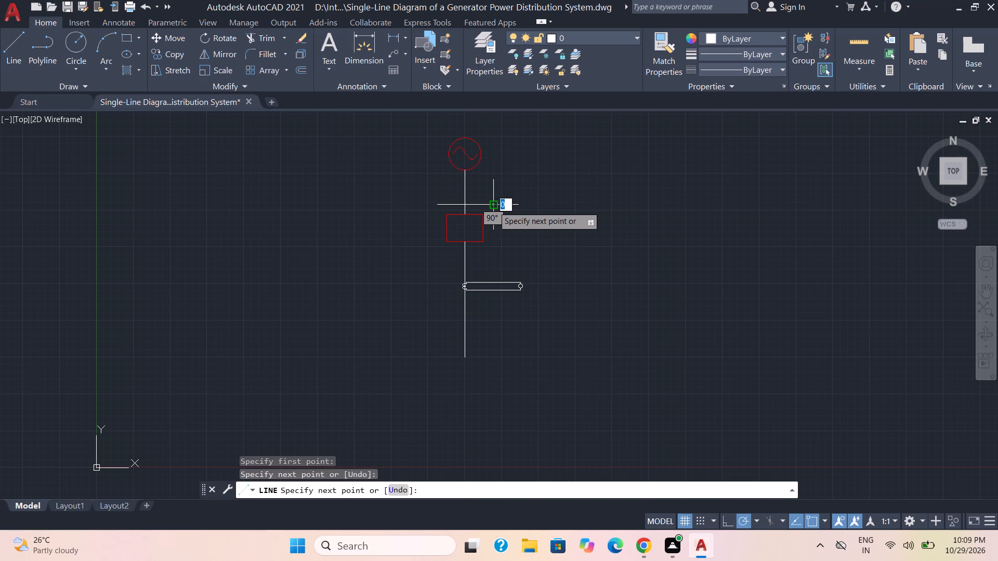
key(Escape)
Move the new horizontal line by its midpoint so that it is centred on the vertical line.
click(488, 211)
click(486, 198)
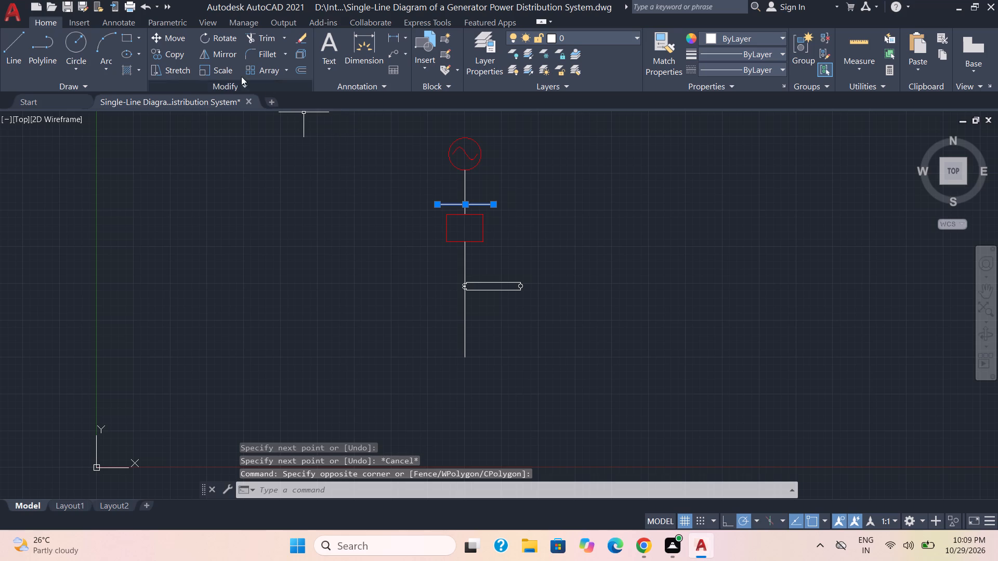
click(158, 34)
scroll(450, 193, up, 4)
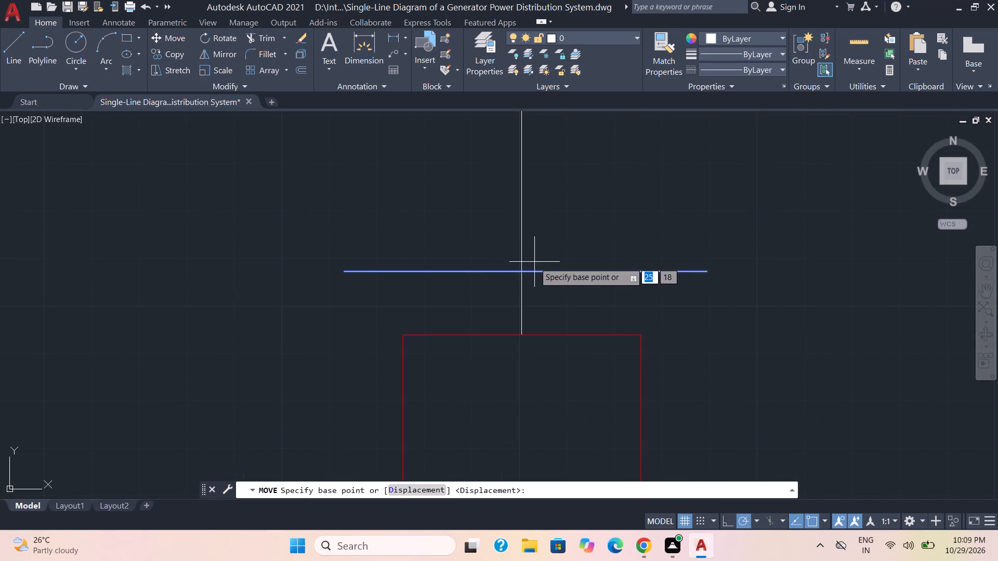
click(522, 271)
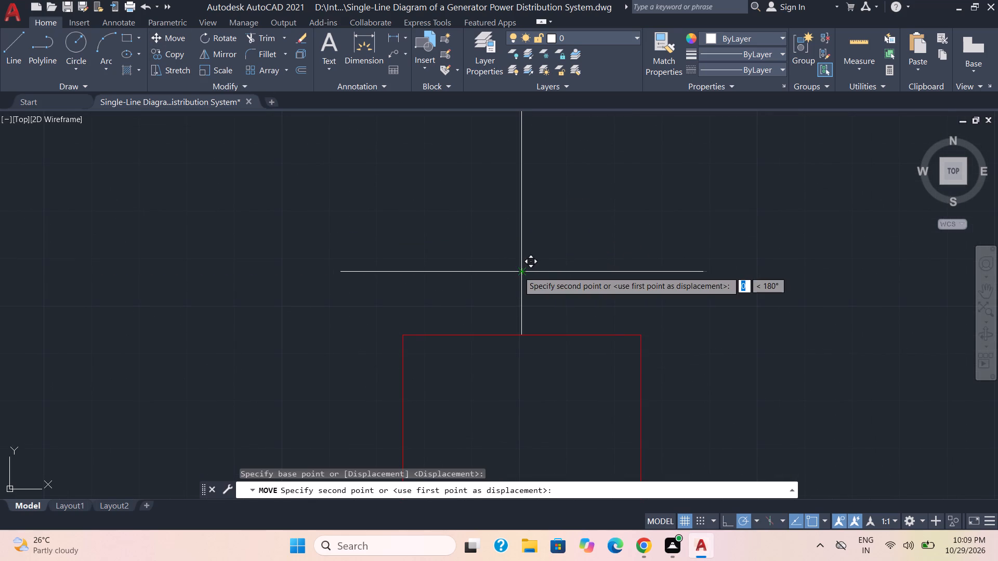
click(518, 271)
scroll(565, 280, down, 2)
Copy the horizontal line about 3 mm straight down so that a second one crosses the vertical line just below the red block.
click(610, 296)
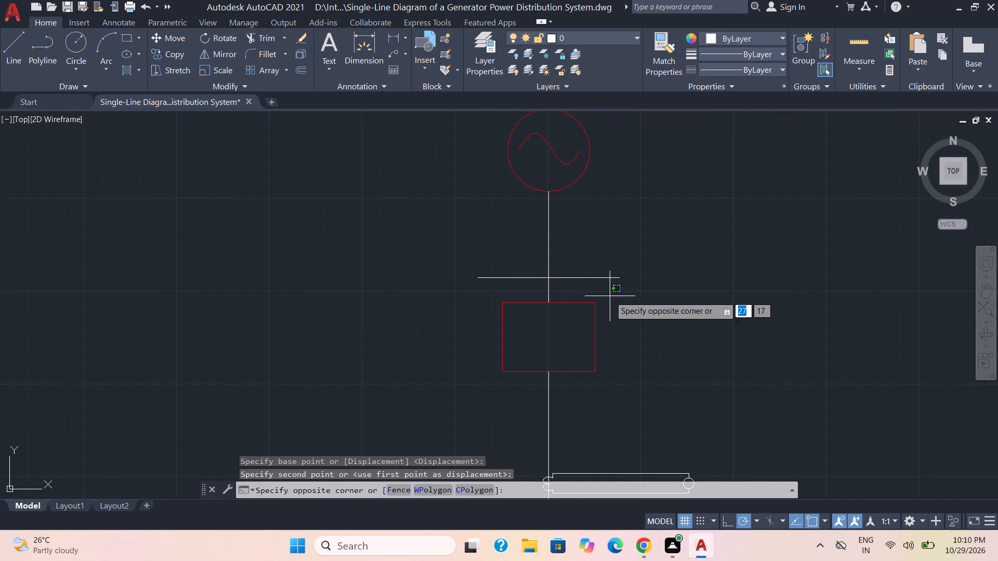
click(576, 265)
click(172, 53)
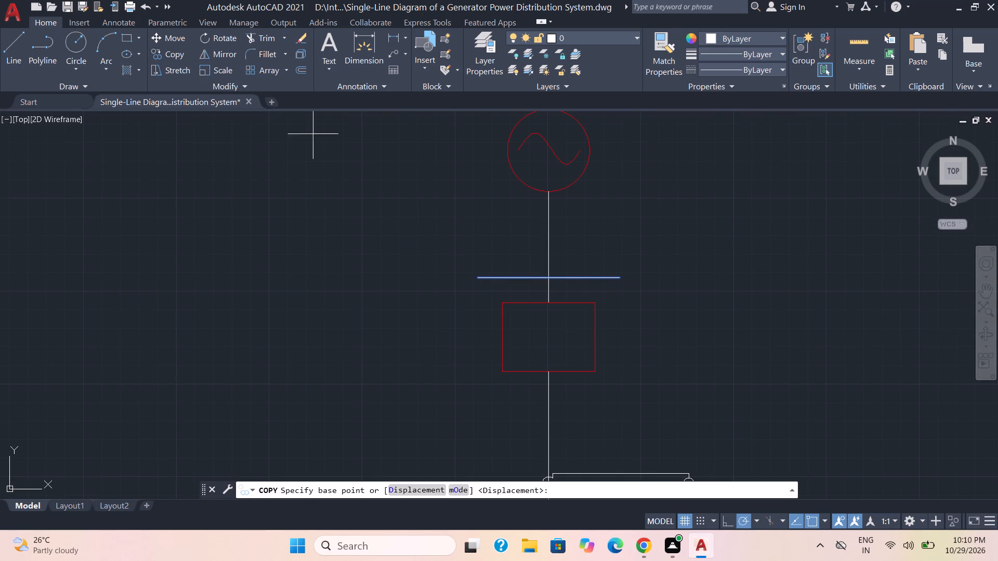
click(548, 279)
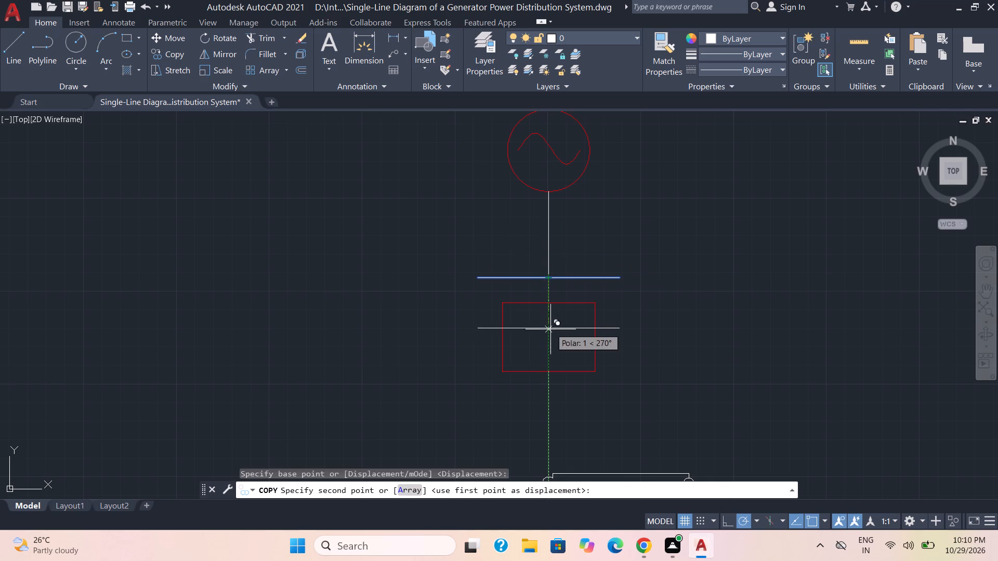
click(555, 395)
scroll(567, 399, down, 2)
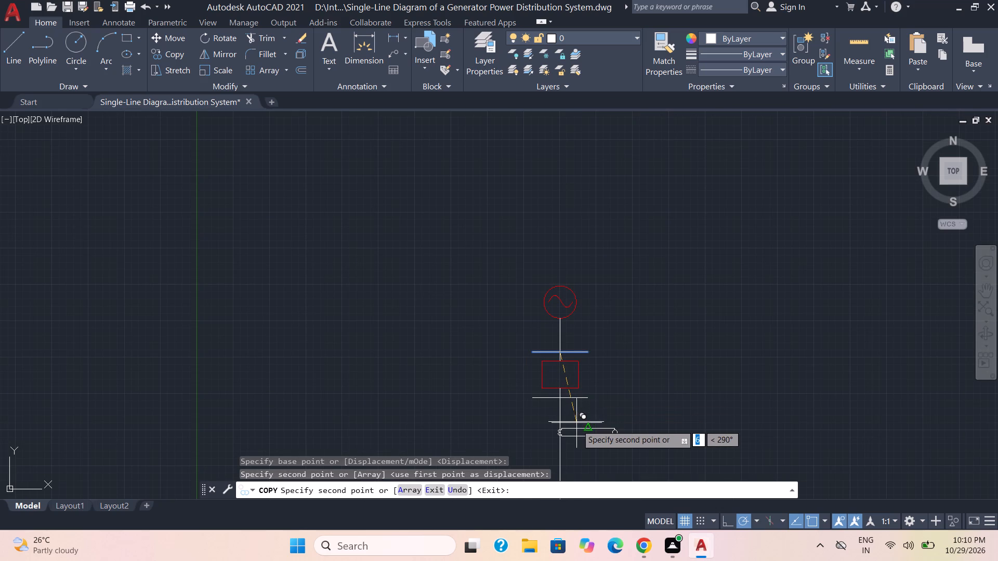
key(Escape)
Copy the red block and its two horizontal lines about 8 mm straight down, below the coil-and-circle branch.
click(590, 412)
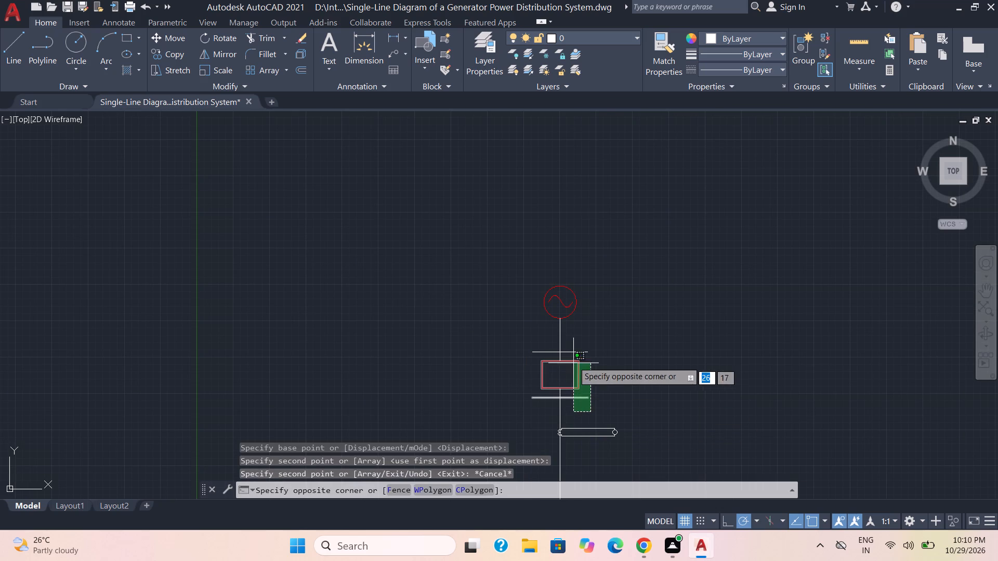
click(571, 340)
middle_drag(628, 390, 589, 275)
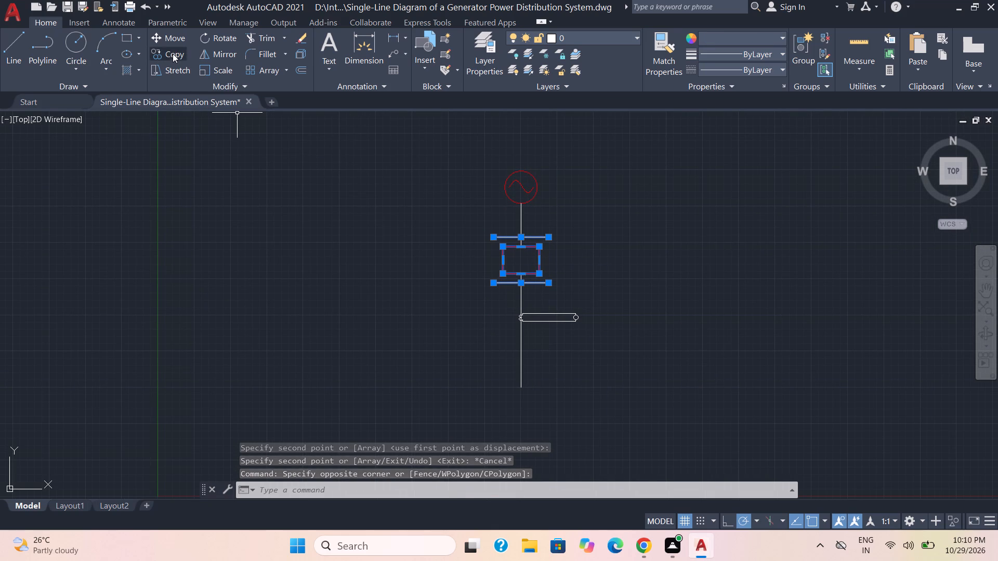
click(173, 55)
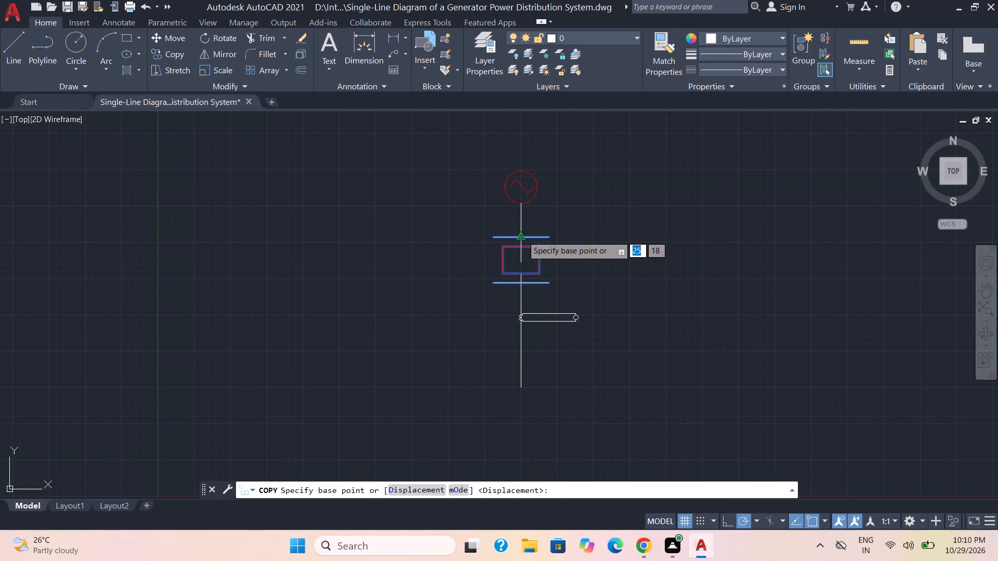
click(522, 236)
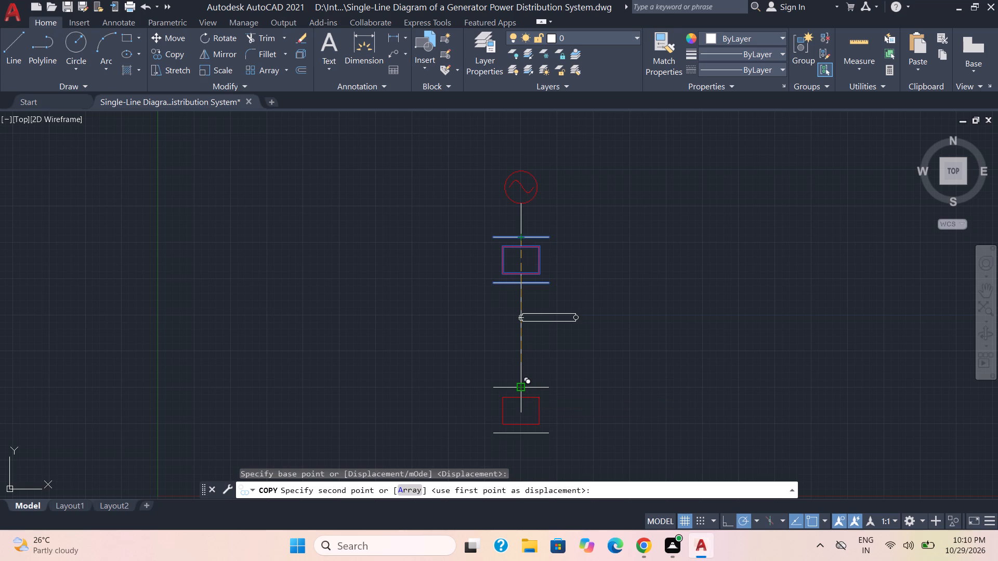
click(520, 357)
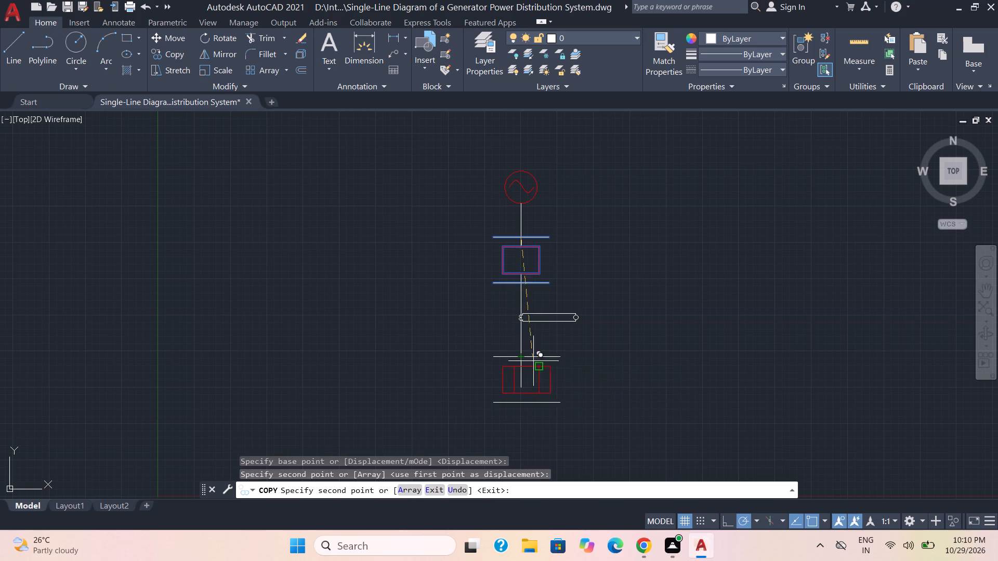
key(Escape)
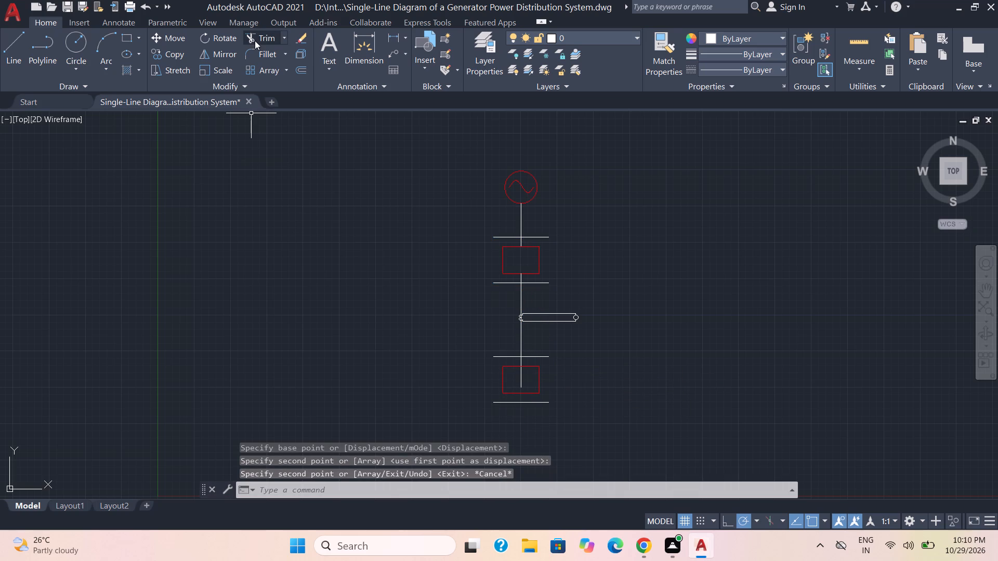
Trim the part of the vertical line that runs inside the lower red block.
click(255, 41)
click(520, 378)
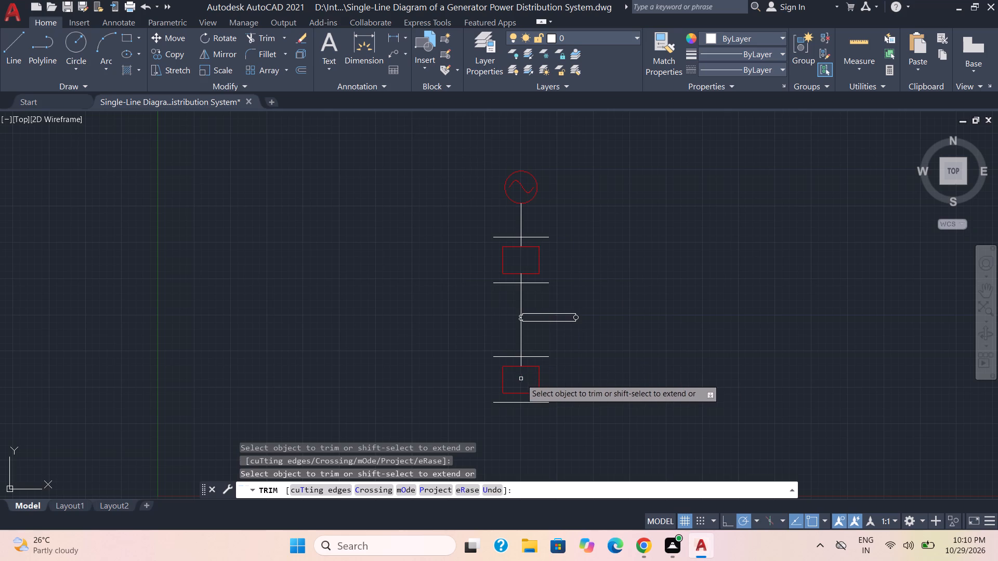
key(Escape)
Draw a vertical line about 2 mm long downward from the midpoint of the lower red block's bottom edge.
middle_drag(626, 380, 609, 284)
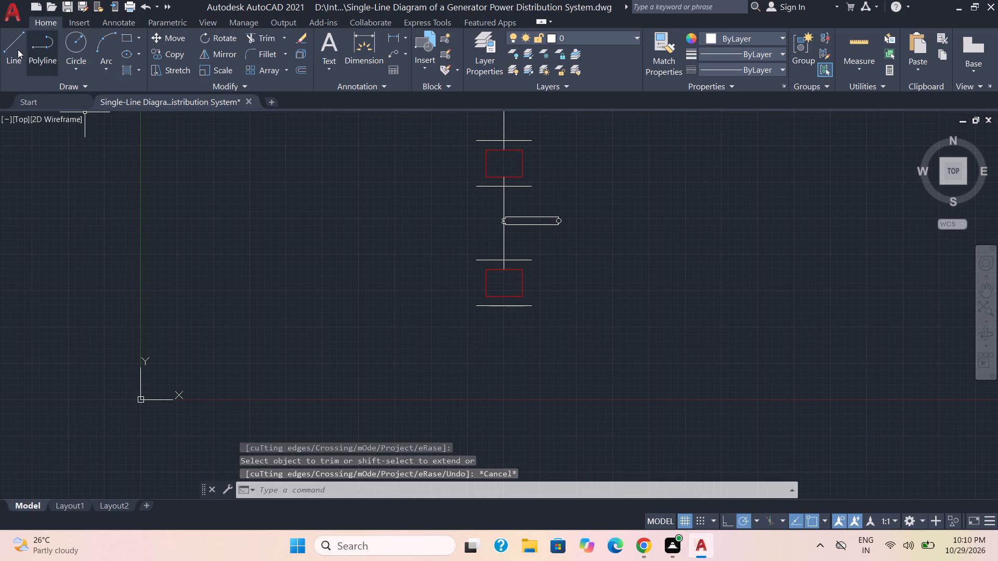
click(8, 50)
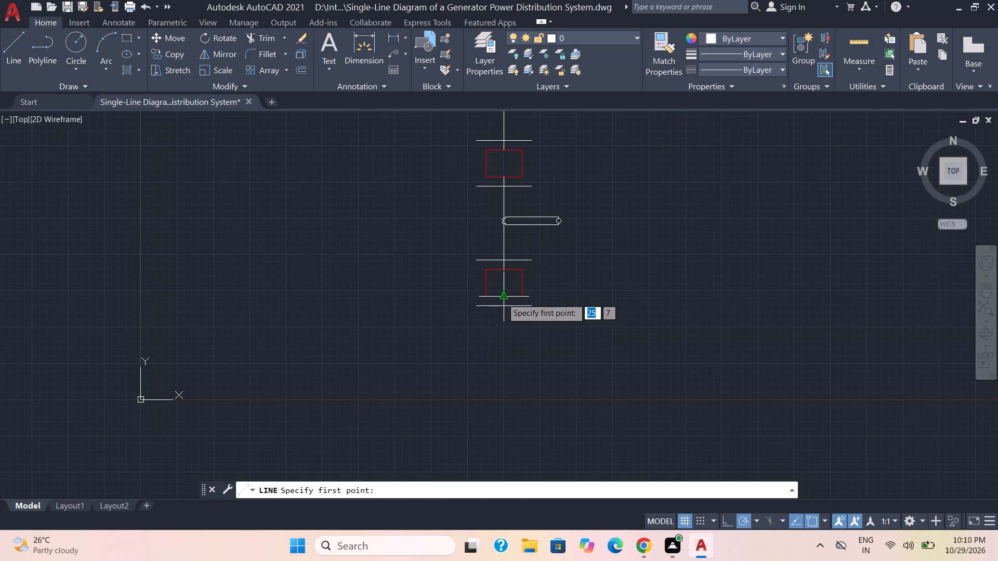
click(502, 298)
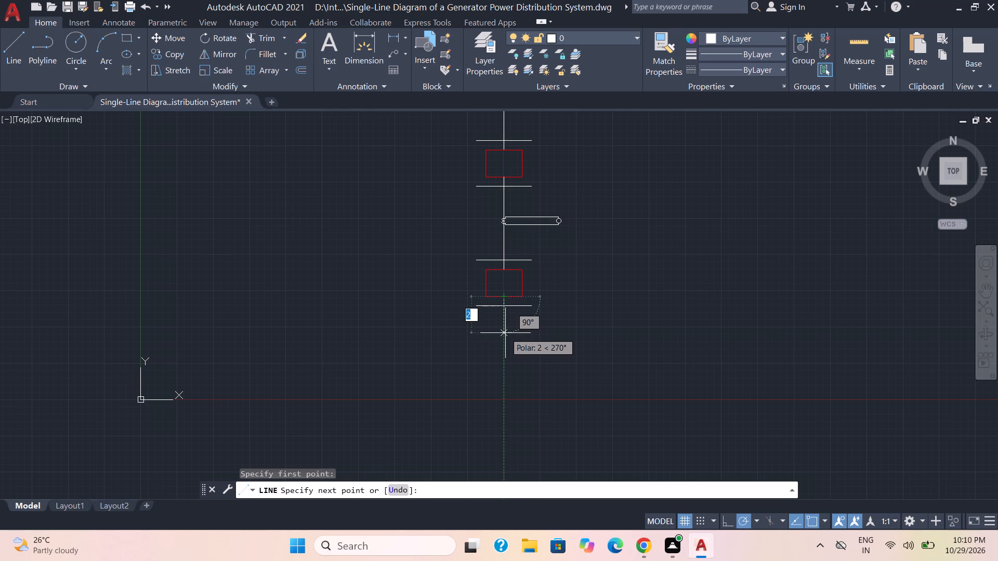
click(505, 335)
key(Escape)
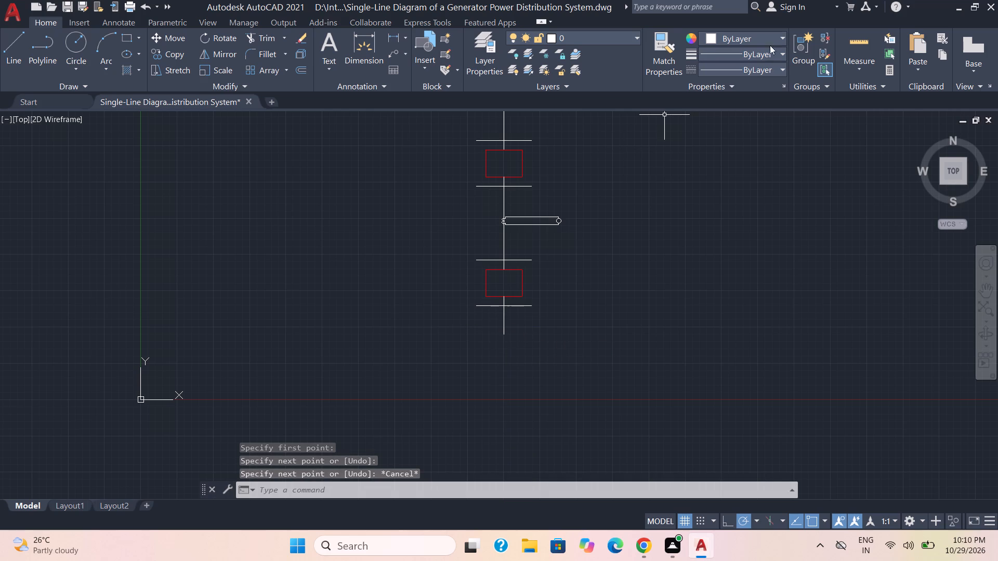
Draw a blue two-point circle about 3 mm in diameter hanging from the lower end of the vertical line.
click(772, 39)
click(756, 174)
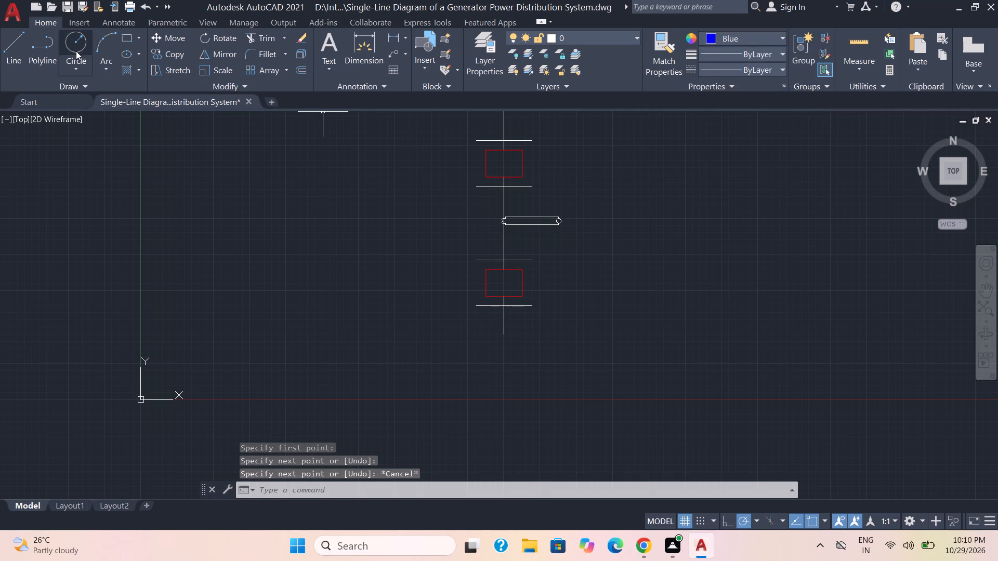
click(82, 61)
click(84, 141)
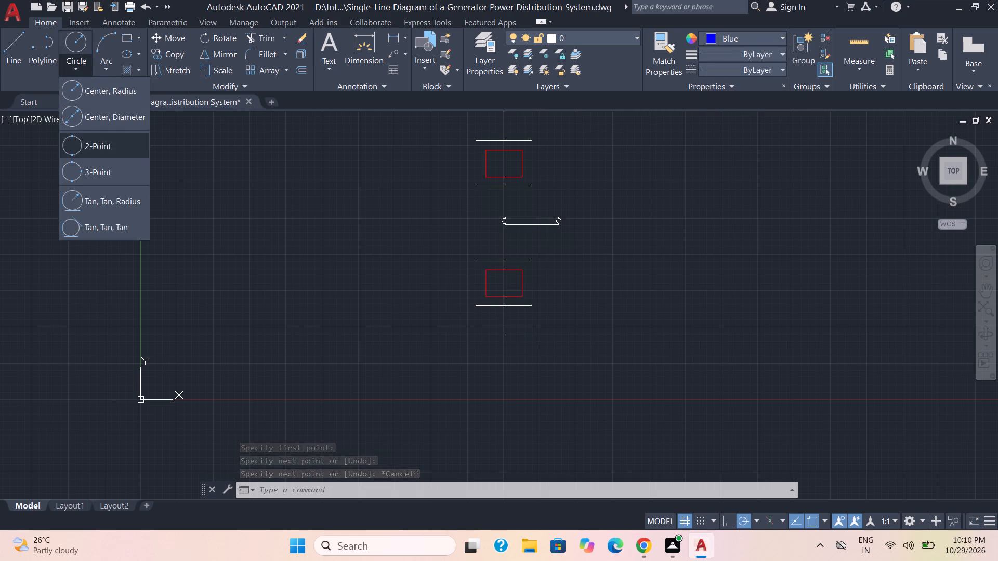
click(505, 337)
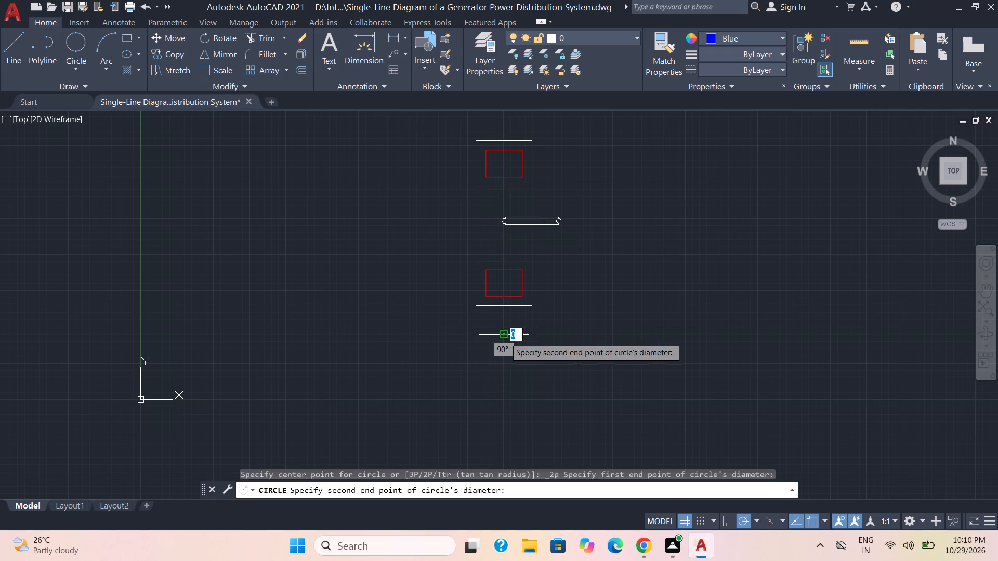
click(503, 373)
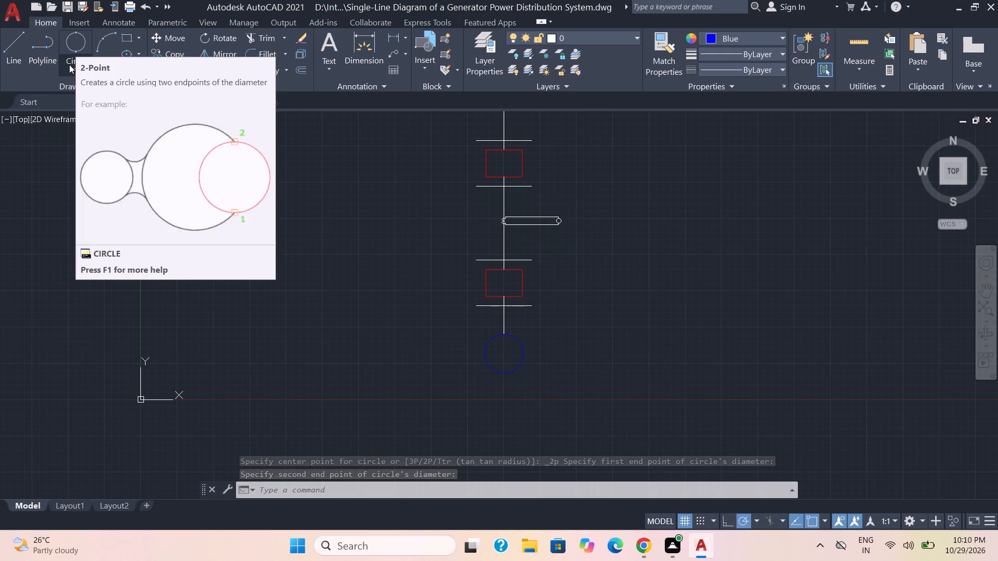
Draw a smaller blue two-point circle about 2 mm in diameter, overlapping the bottom of the first blue circle on the same vertical axis.
click(69, 64)
click(77, 46)
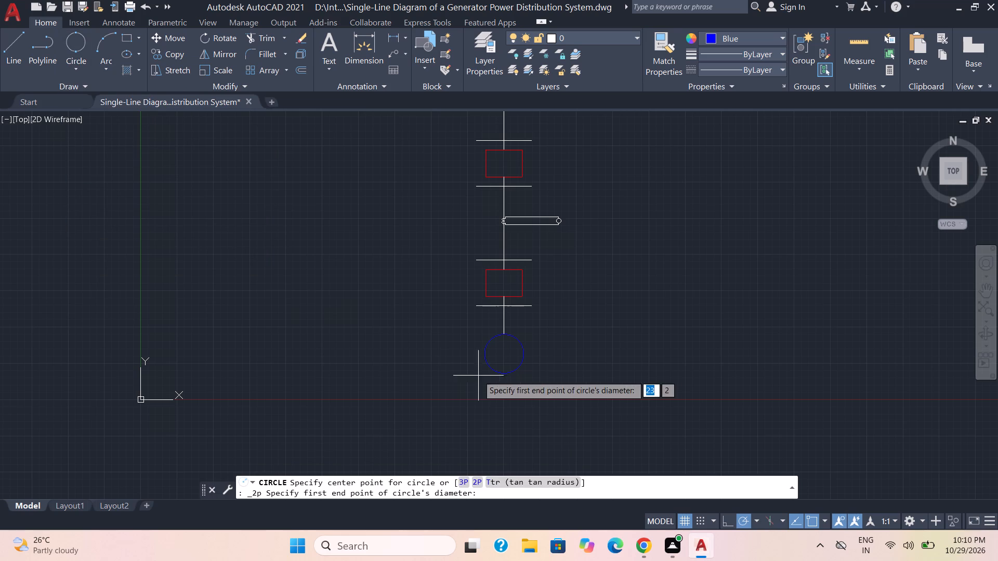
scroll(504, 362, up, 2)
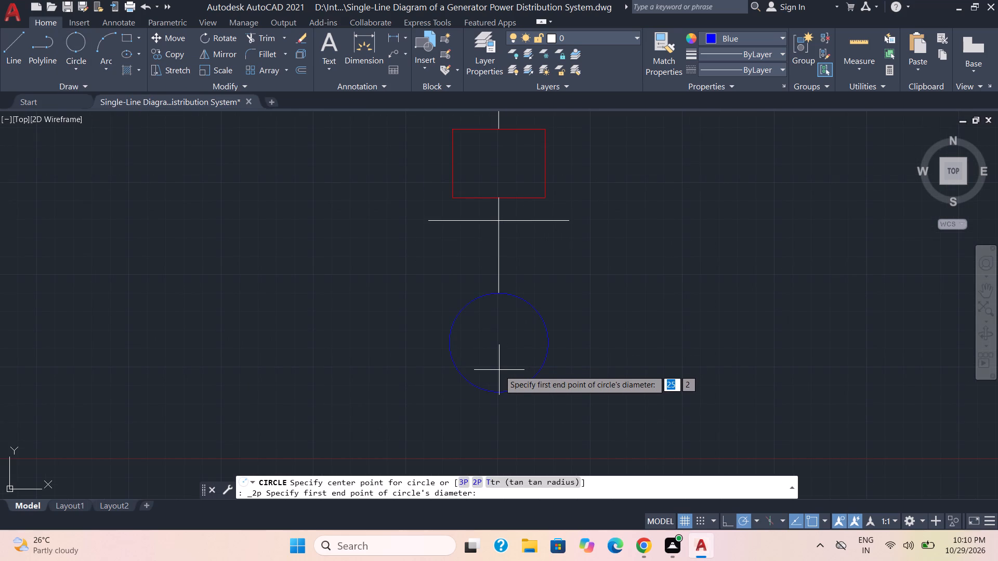
click(498, 370)
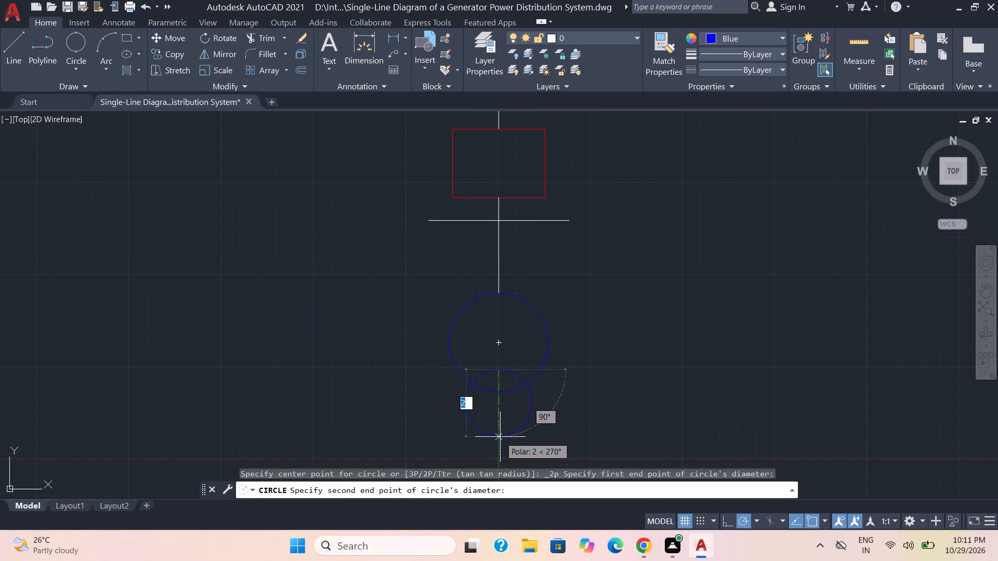
click(500, 437)
scroll(572, 408, down, 3)
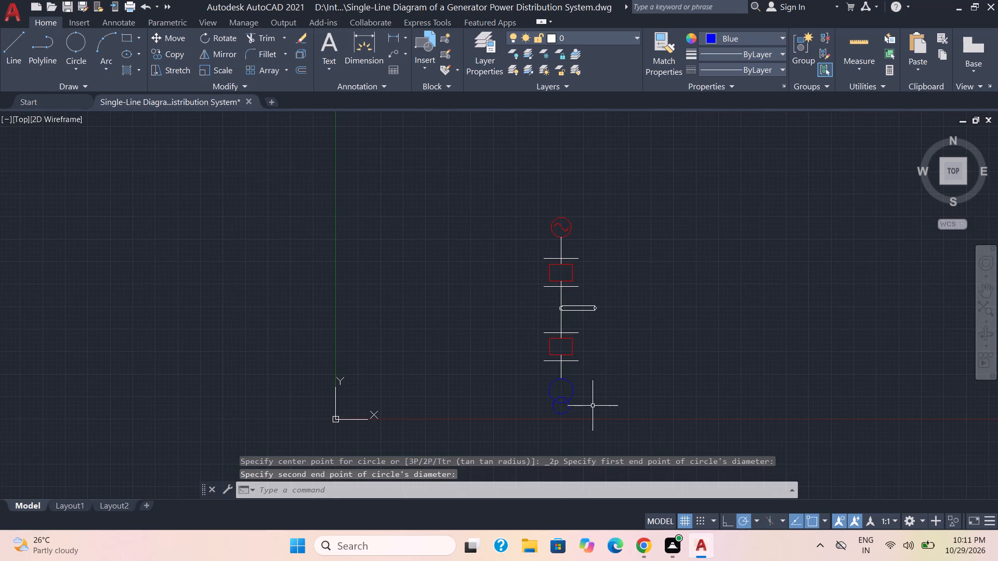
Draw a vertical line about 2 mm long in the ByLayer colour, downward from the bottom of the smaller blue circle.
middle_drag(593, 406, 546, 327)
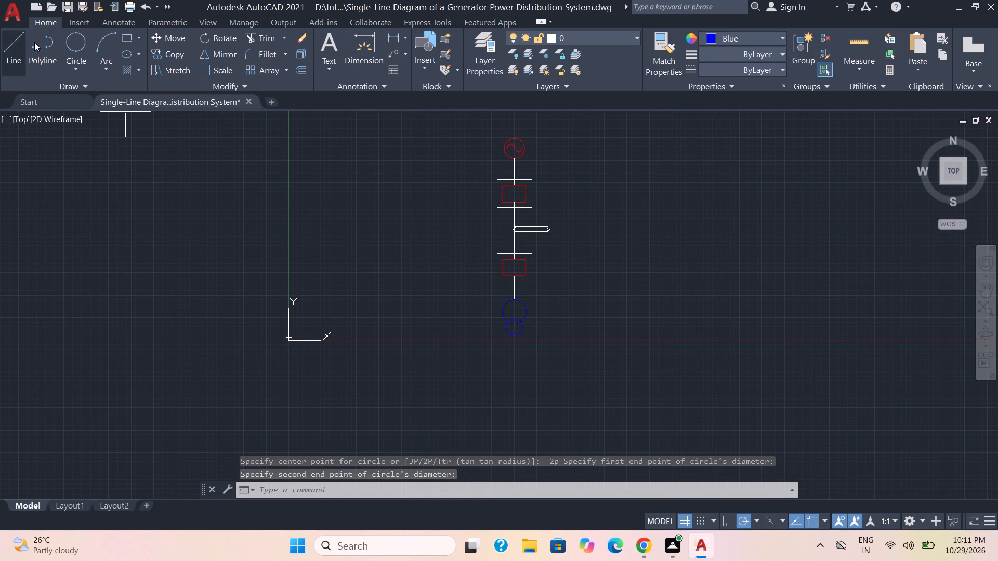
click(782, 40)
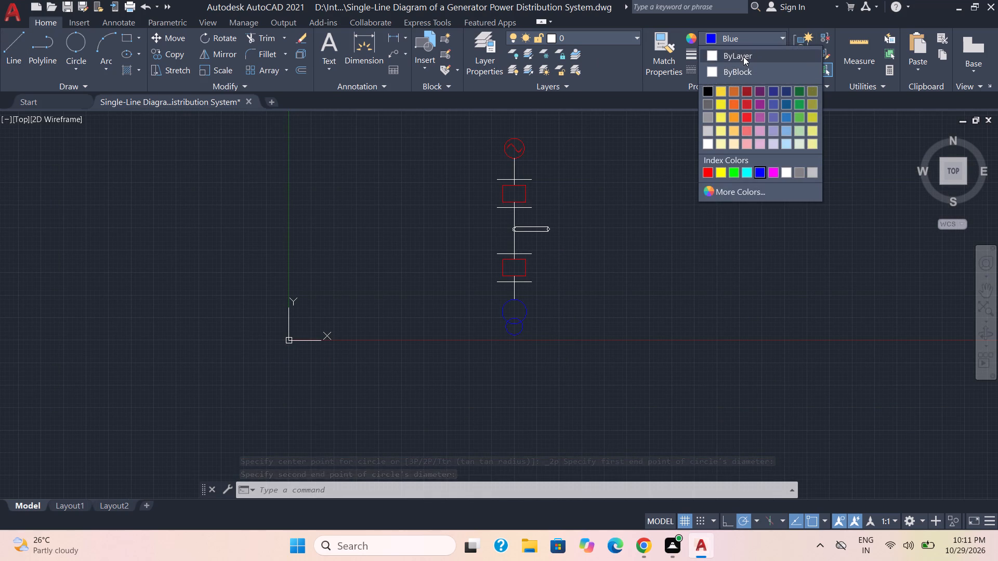
click(743, 57)
click(16, 55)
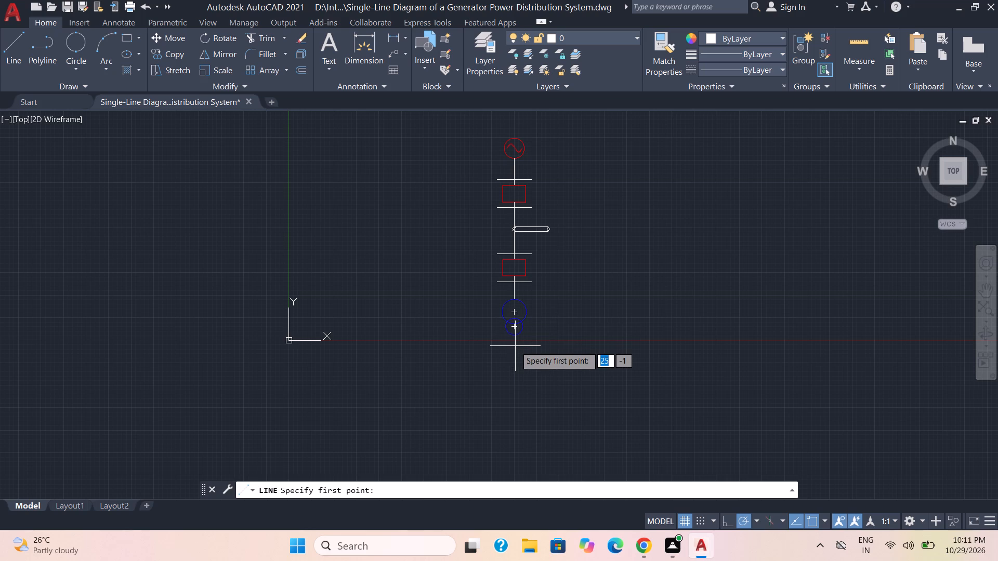
scroll(515, 346, up, 2)
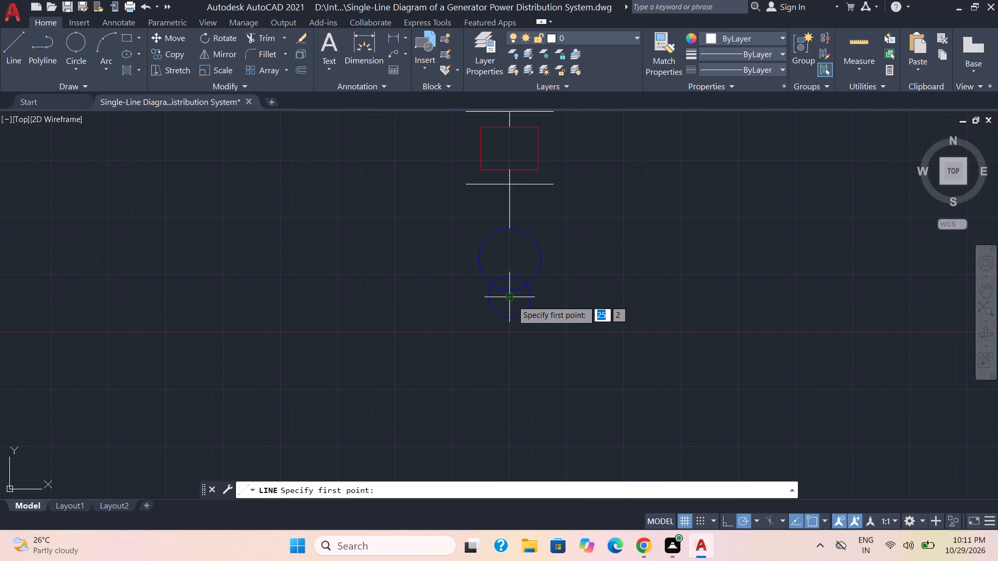
click(512, 319)
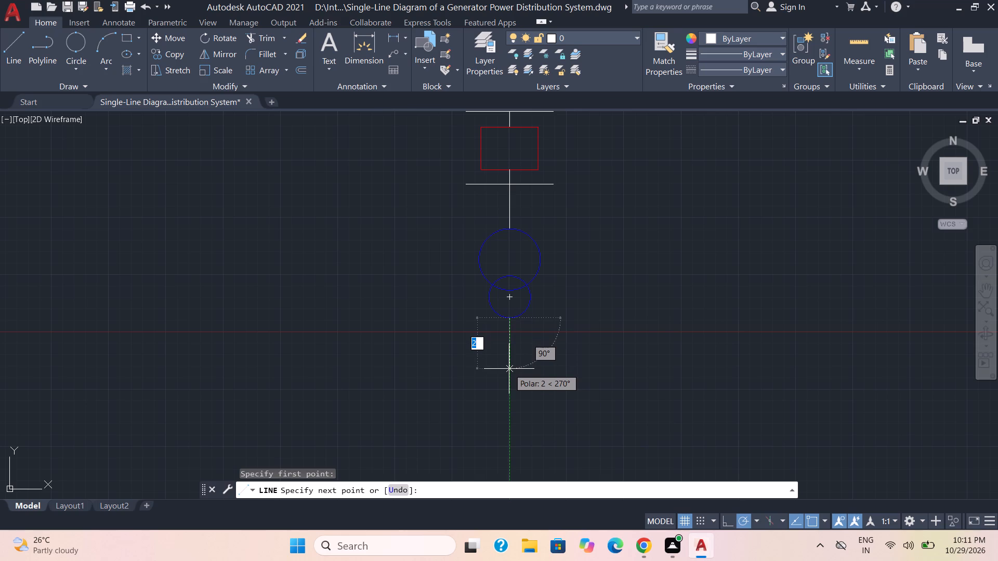
click(509, 369)
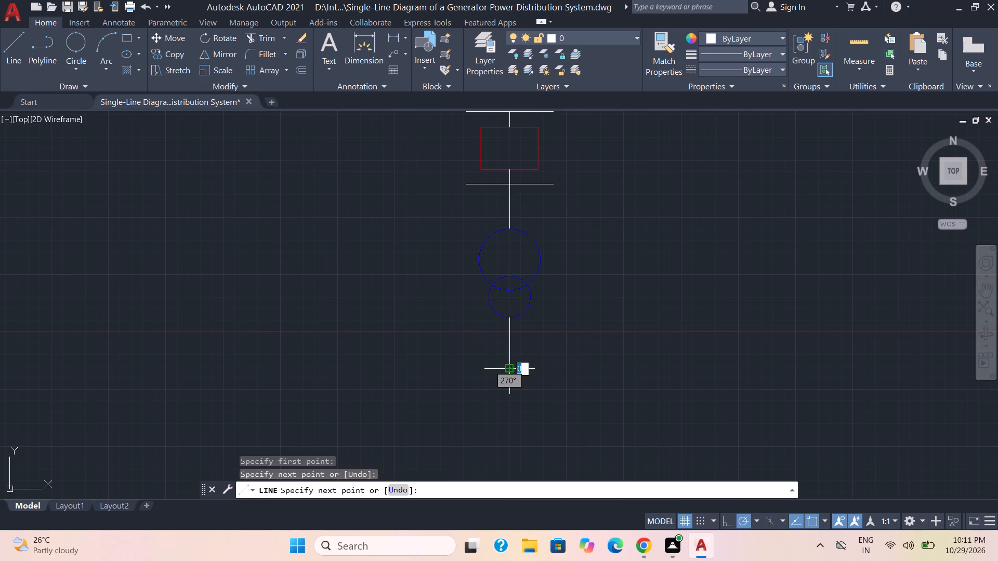
key(Escape)
Copy the lower red block with its two horizontal lines about 11 mm down, onto the end of the line below the blue circles.
scroll(554, 226, down, 1)
click(554, 222)
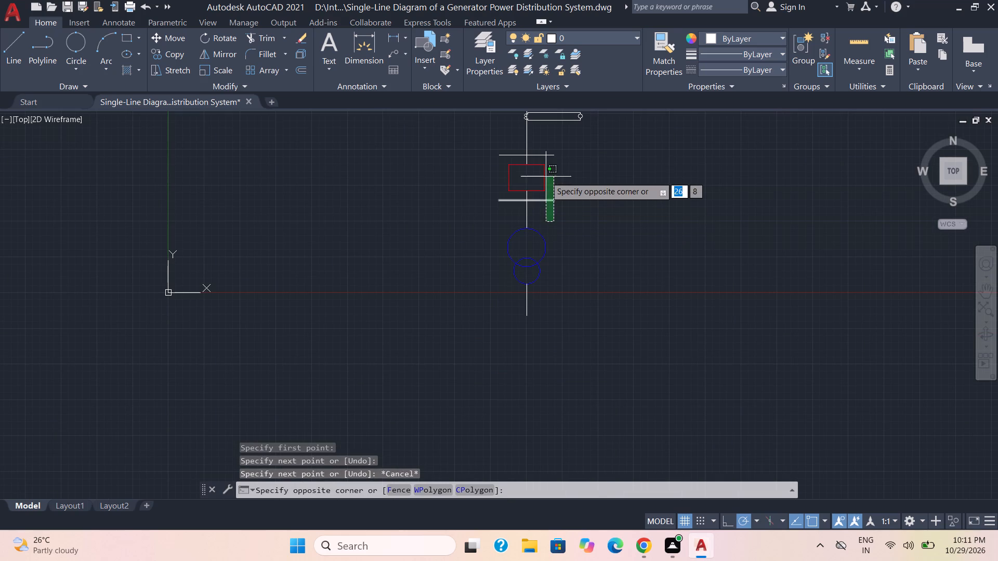
click(543, 147)
scroll(537, 161, up, 2)
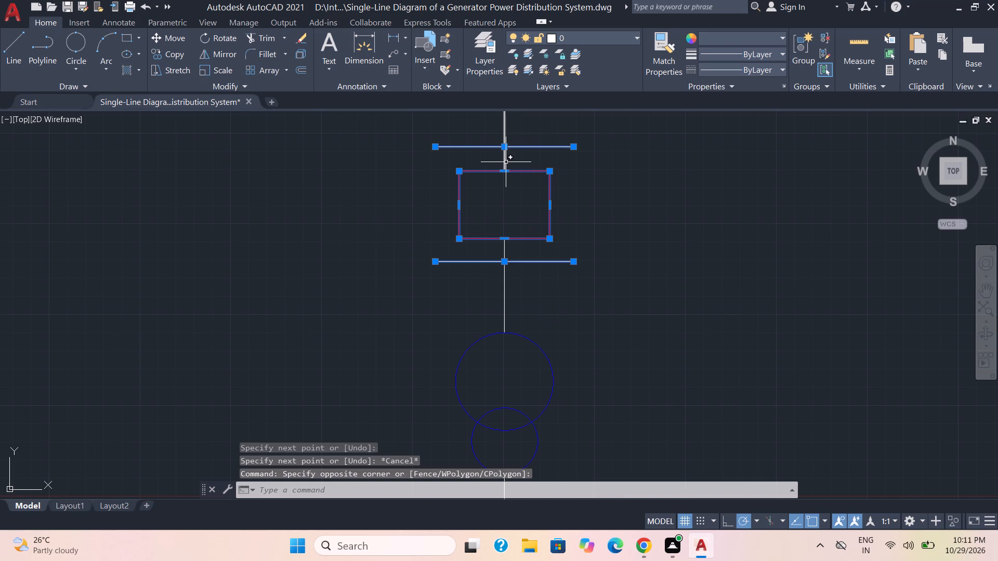
click(171, 50)
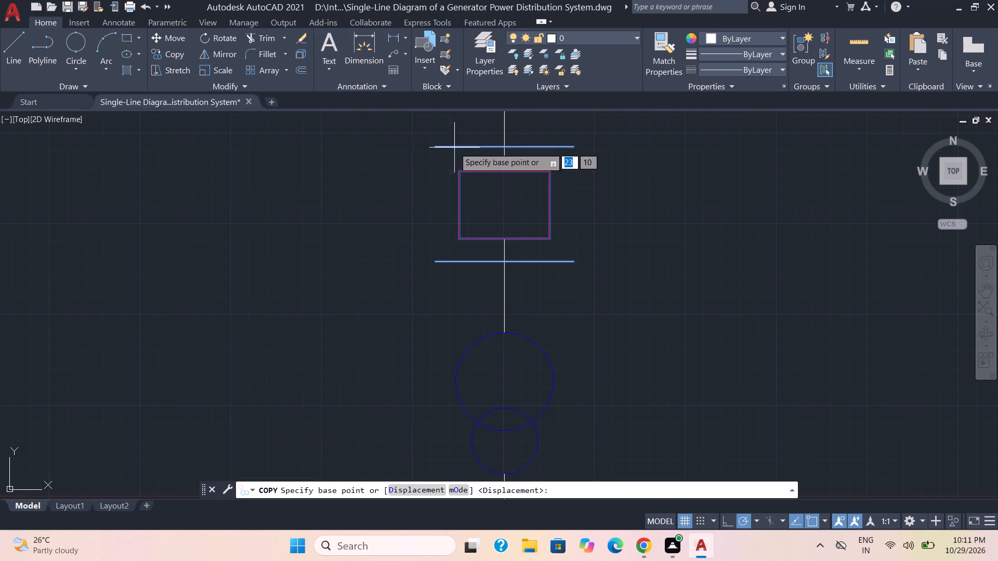
click(504, 145)
scroll(507, 216, down, 3)
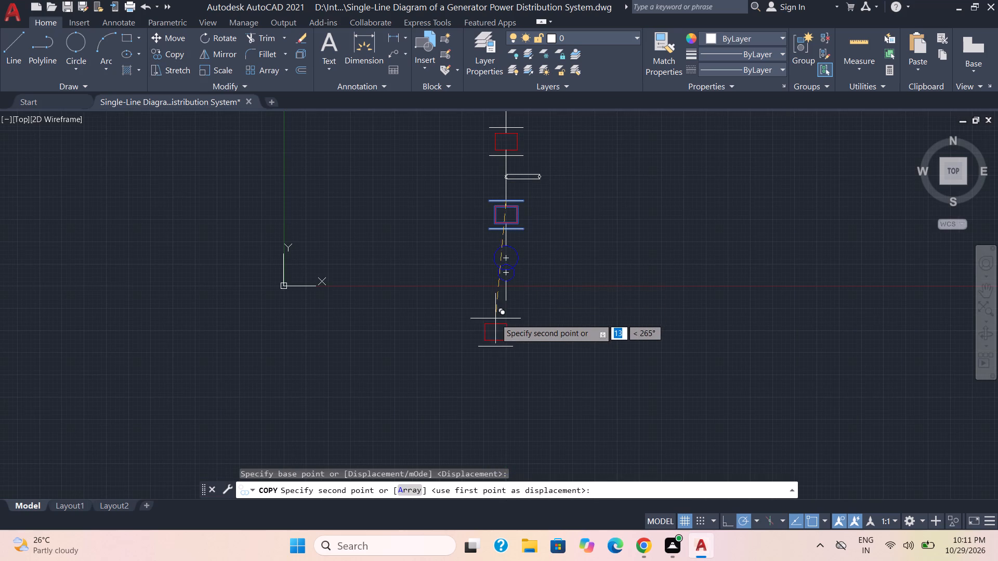
scroll(498, 308, up, 3)
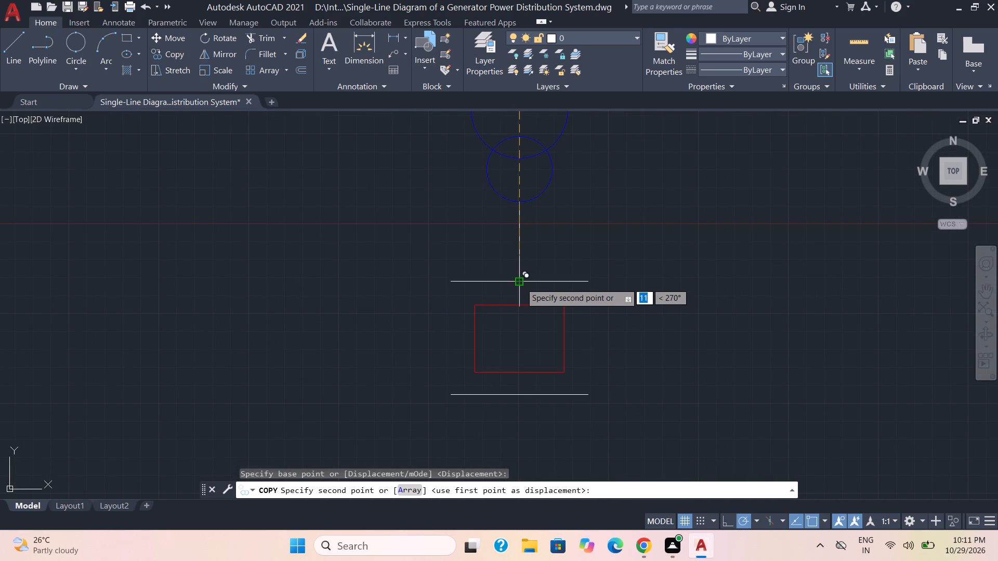
click(521, 283)
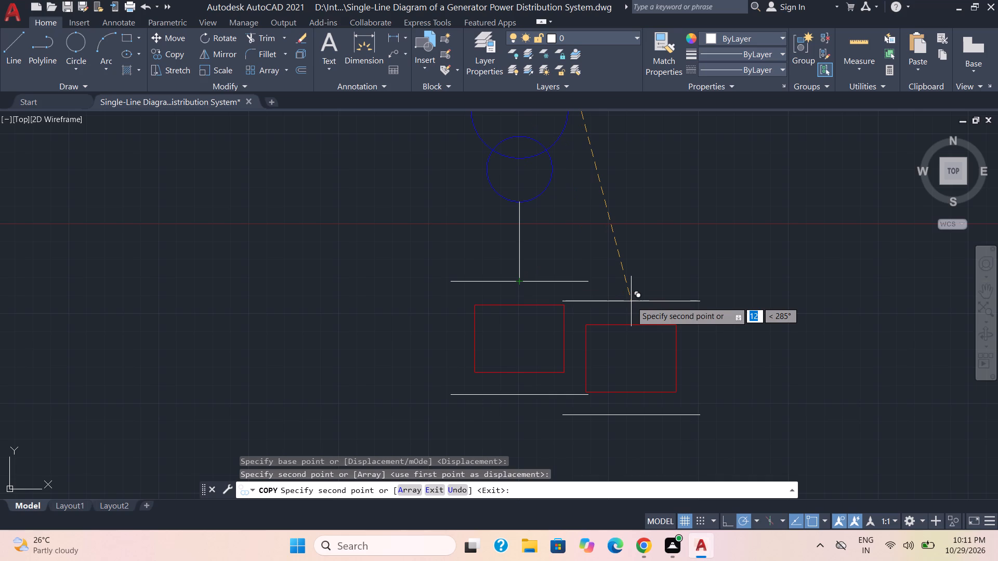
Copy the coil-and-circle branch, second red block and their connecting lines about 19 mm down, onto the bottom edge of the lowest red block.
key(Escape)
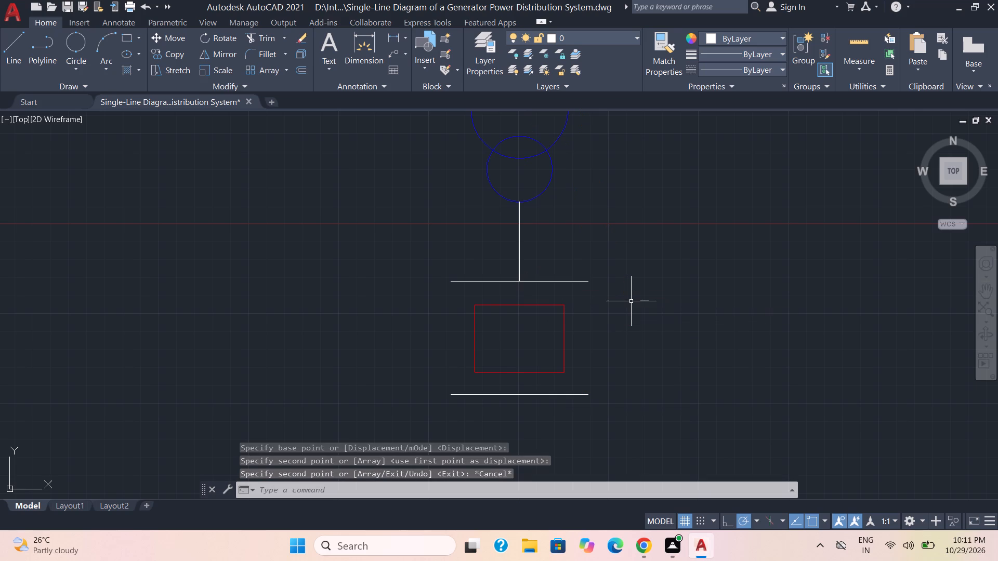
scroll(631, 301, down, 2)
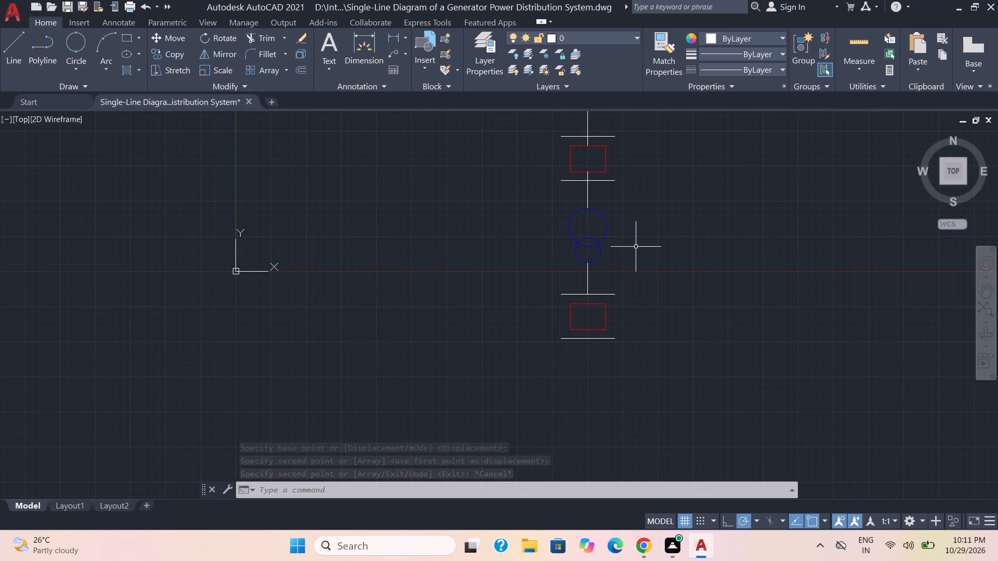
scroll(636, 219, down, 1)
middle_drag(648, 208, 615, 264)
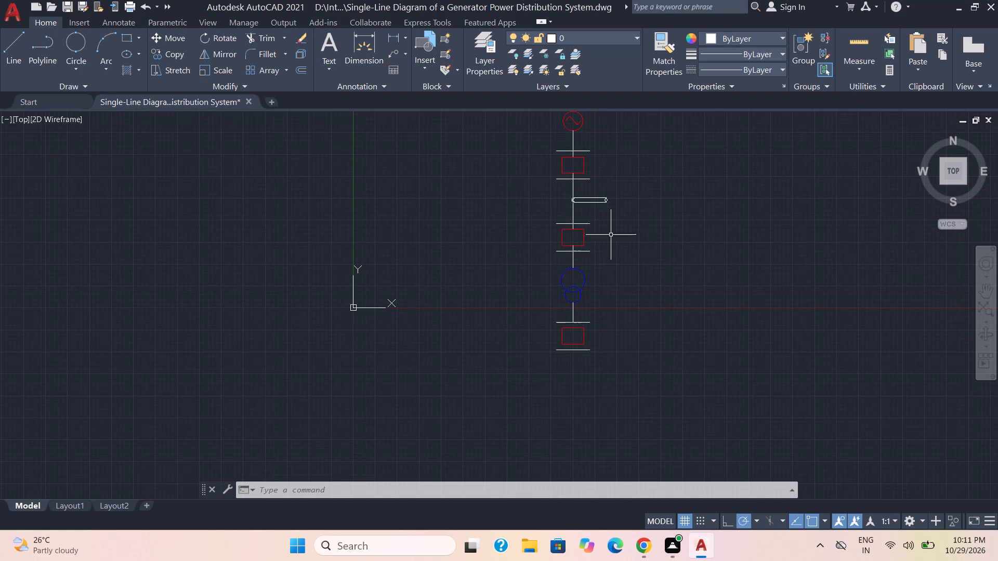
click(602, 259)
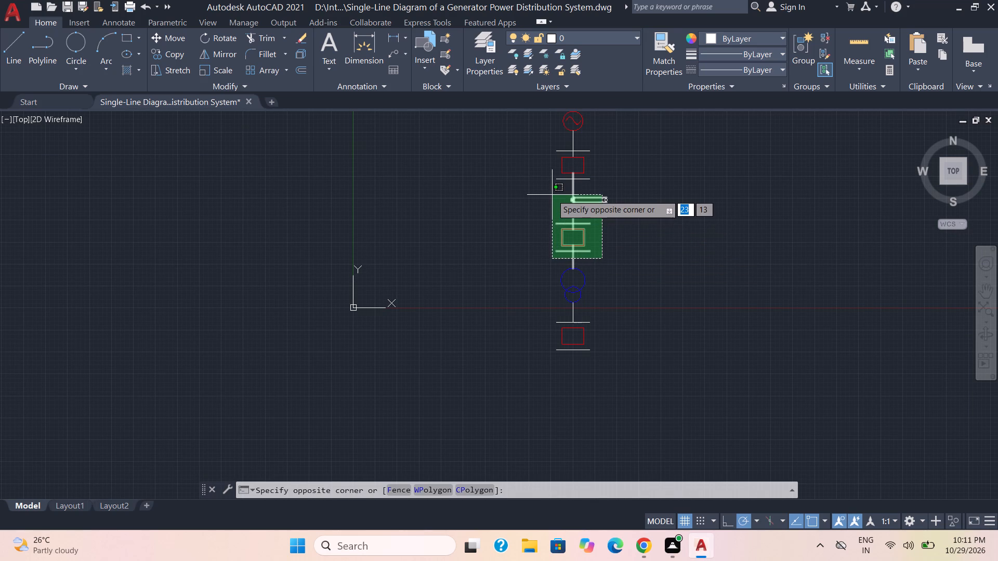
click(552, 195)
click(623, 220)
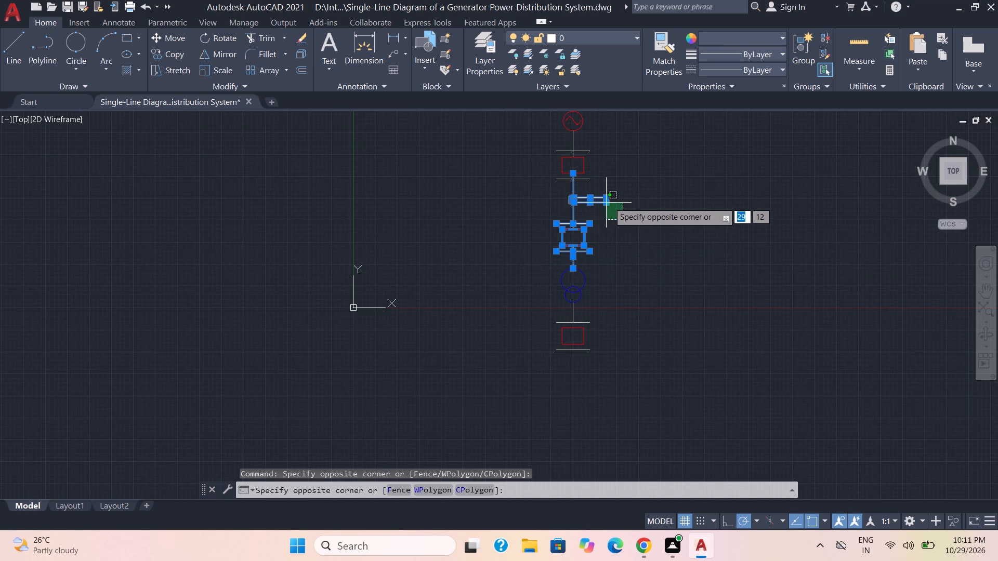
click(602, 183)
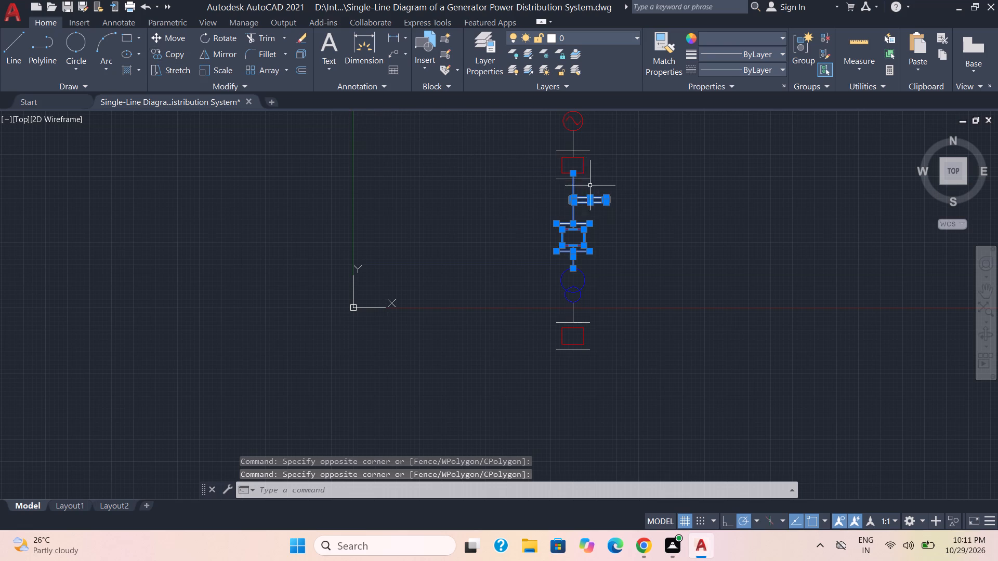
click(154, 55)
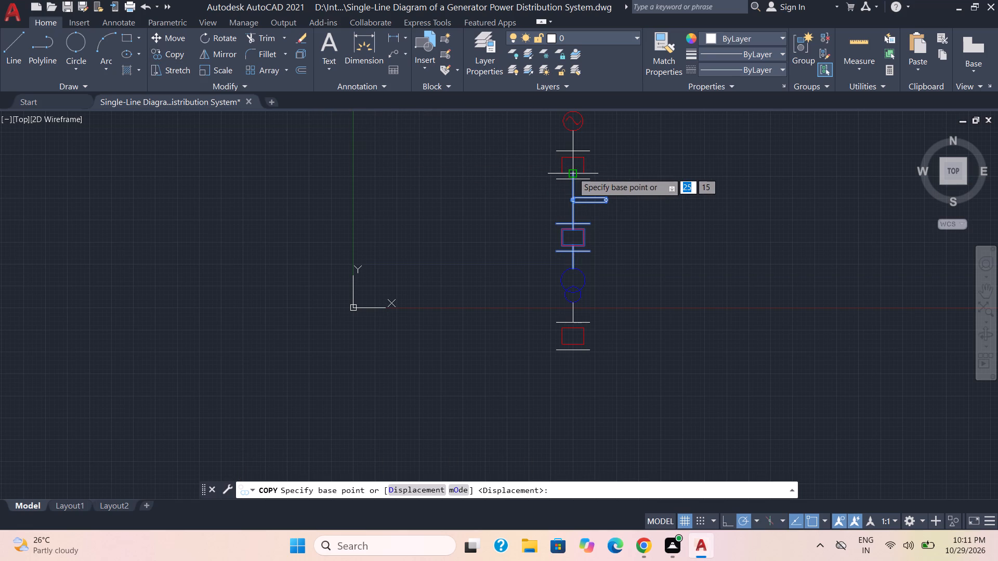
click(573, 172)
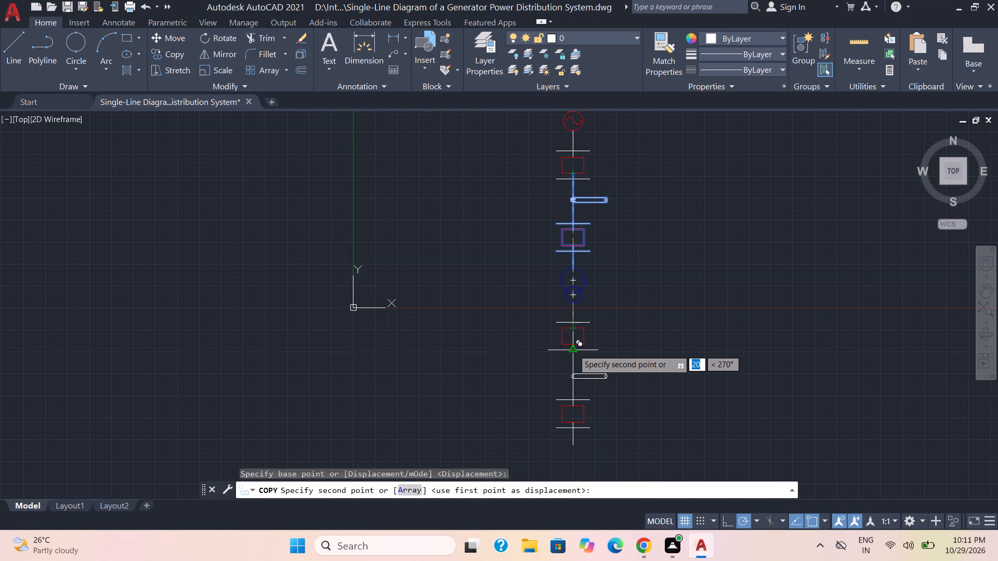
scroll(573, 346, up, 2)
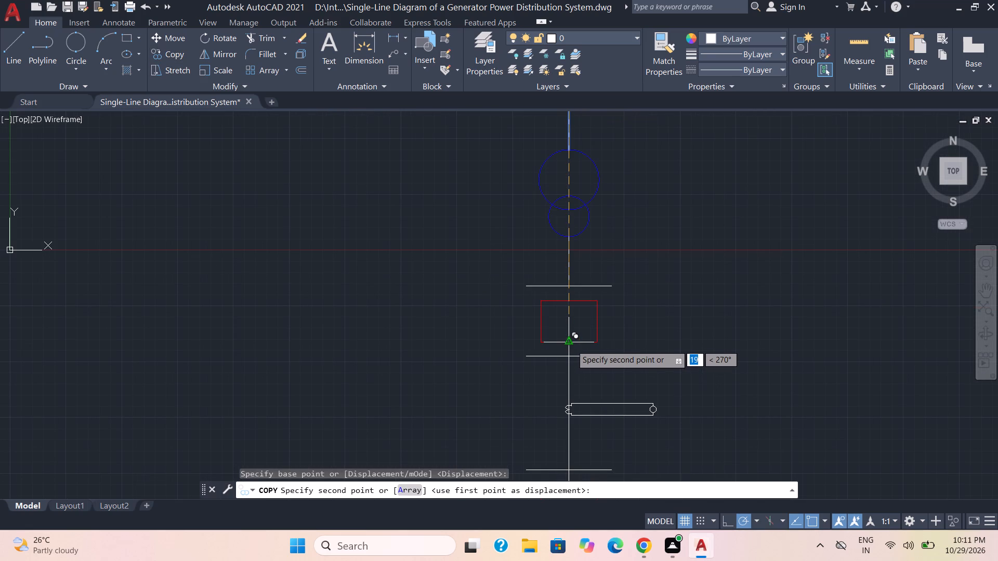
click(571, 345)
scroll(688, 285, down, 1)
key(Escape)
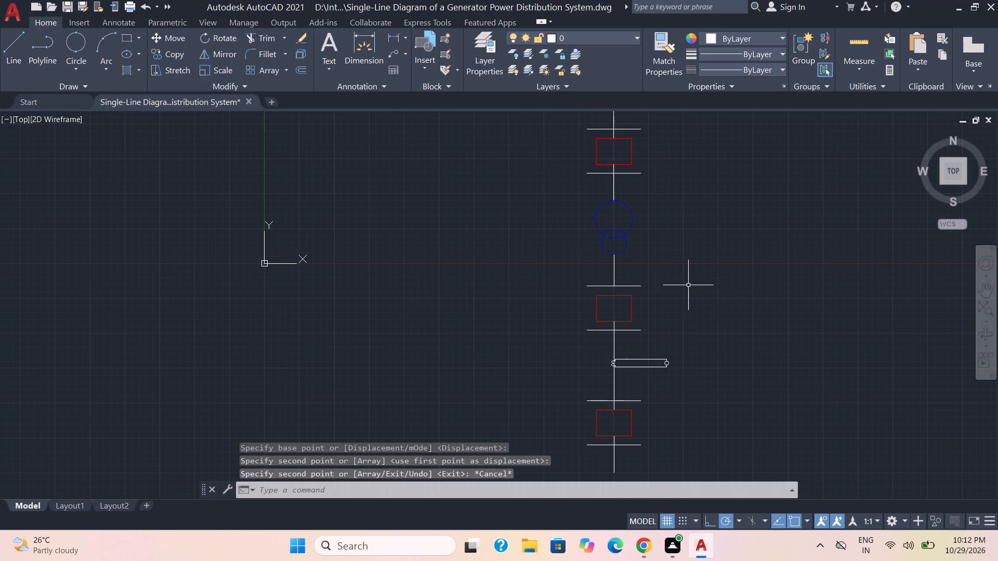
Move the entire diagram about 74 mm at about 47°, up and to the right, clear of the origin.
scroll(696, 324, down, 2)
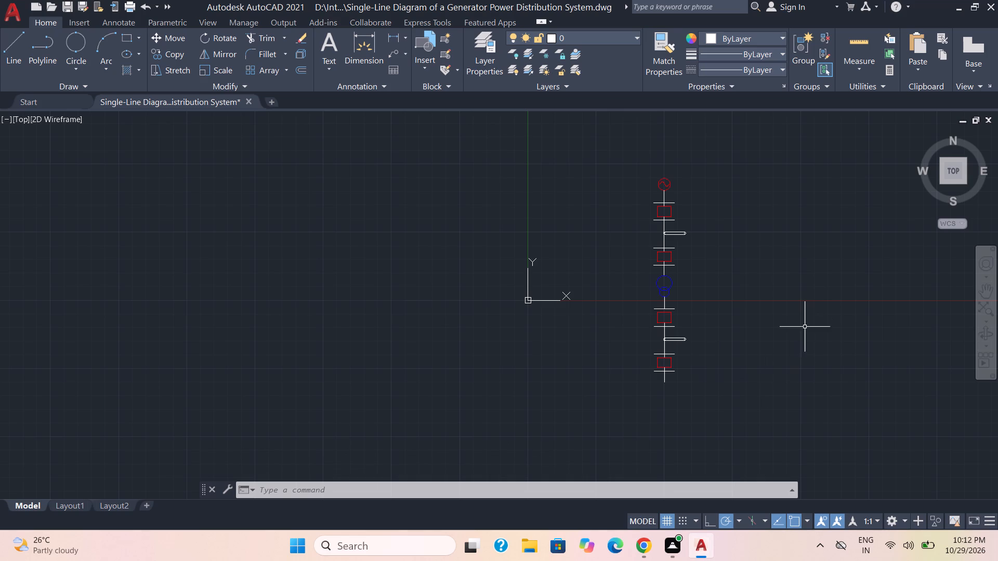
click(731, 416)
click(599, 170)
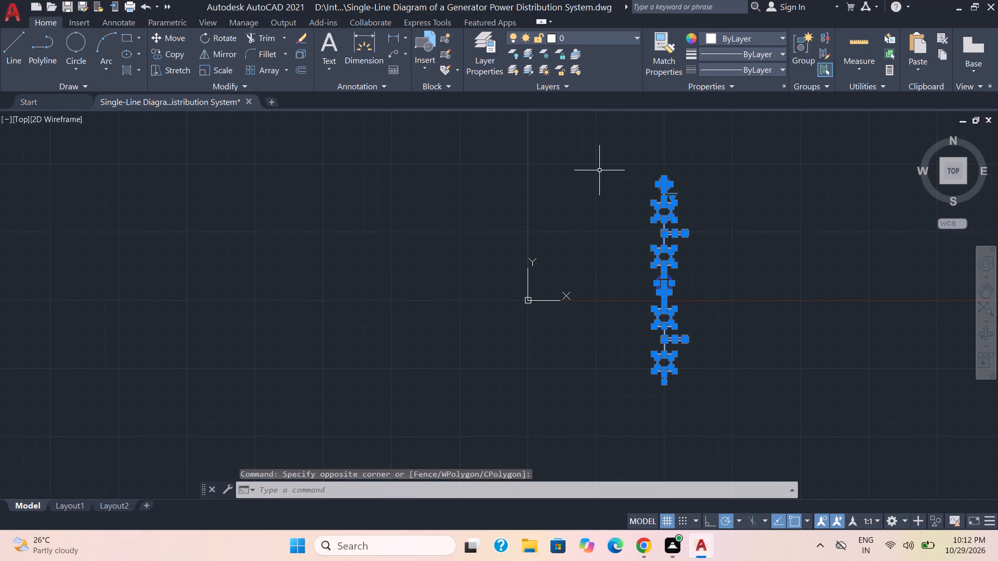
click(164, 39)
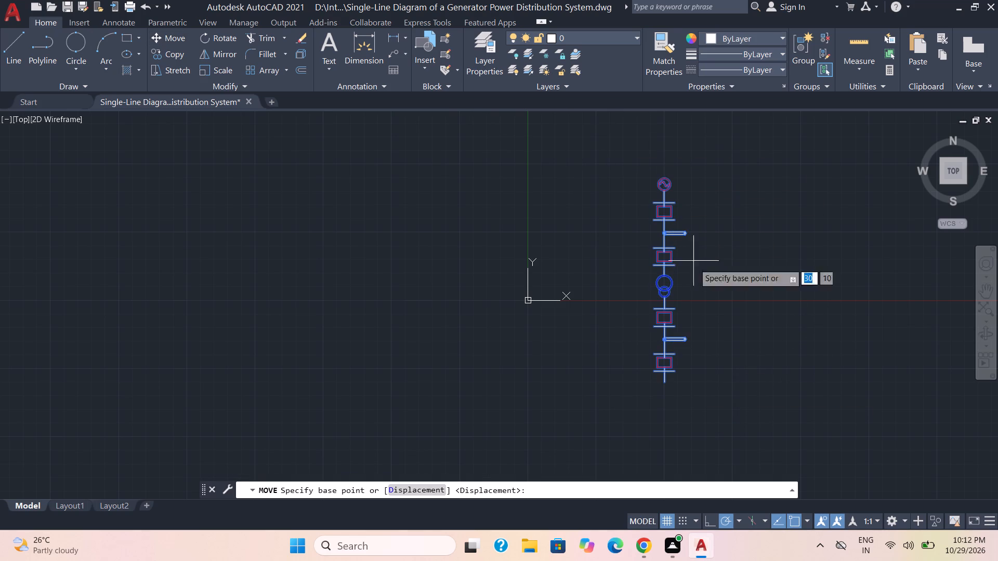
click(666, 322)
scroll(728, 227, down, 2)
middle_drag(728, 227, 354, 363)
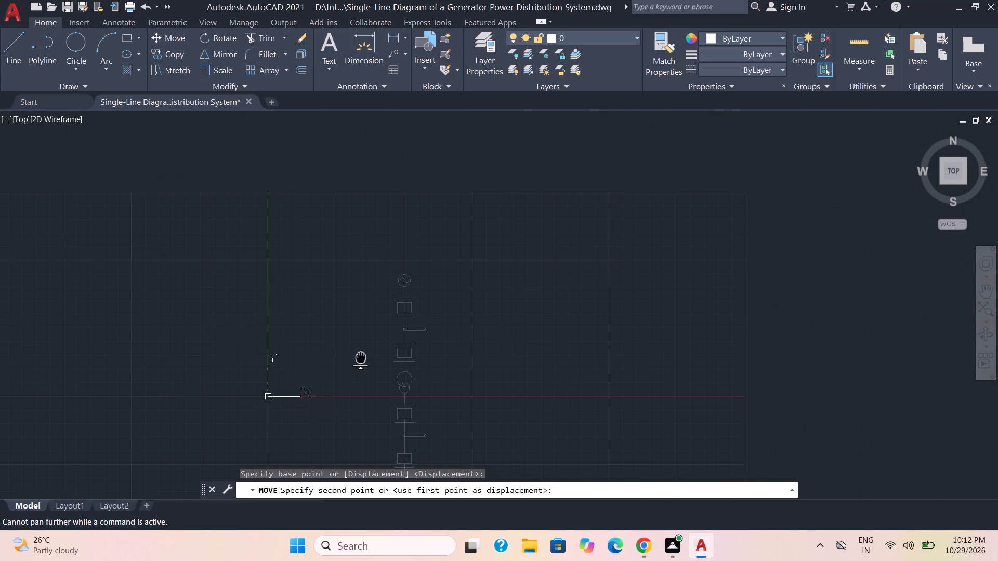
middle_drag(354, 363, 187, 402)
middle_drag(531, 242, 157, 360)
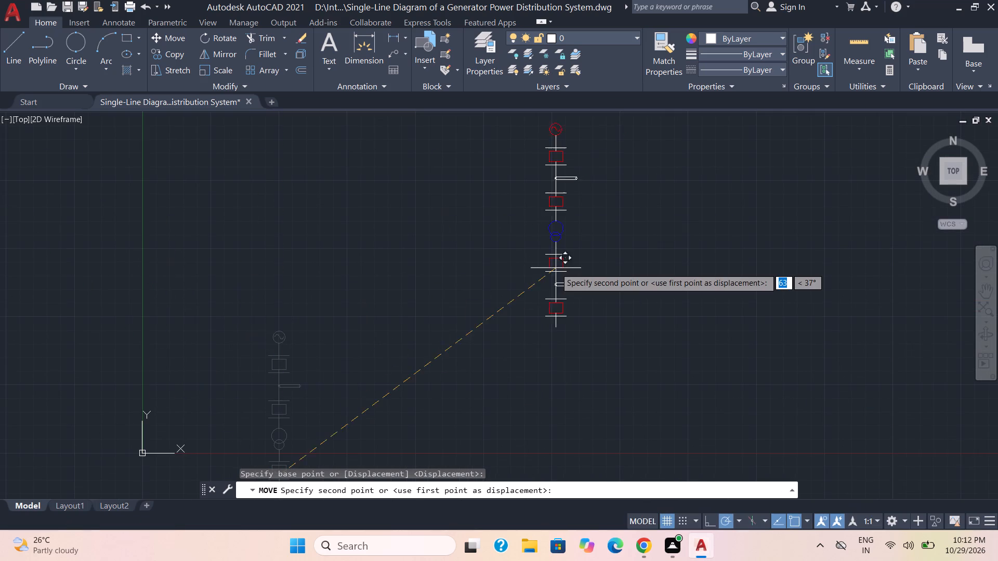
middle_drag(555, 268, 237, 335)
middle_drag(465, 297, 329, 310)
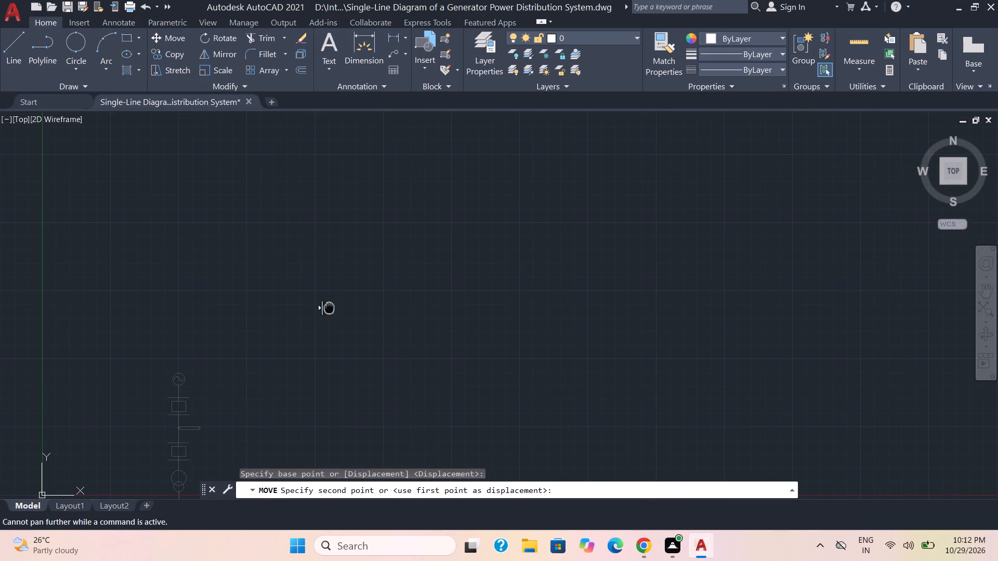
middle_drag(329, 310, 342, 294)
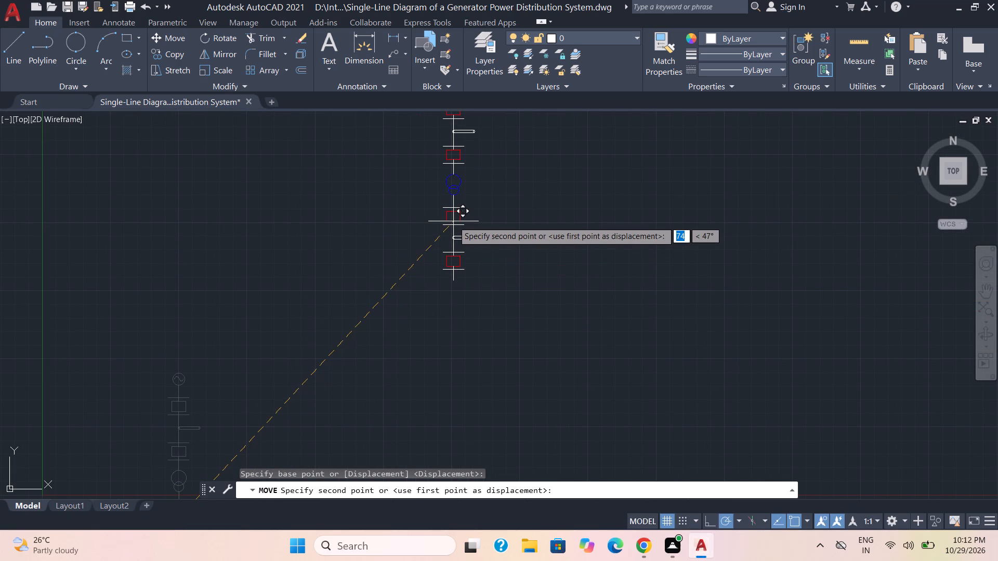
click(453, 221)
scroll(536, 291, down, 1)
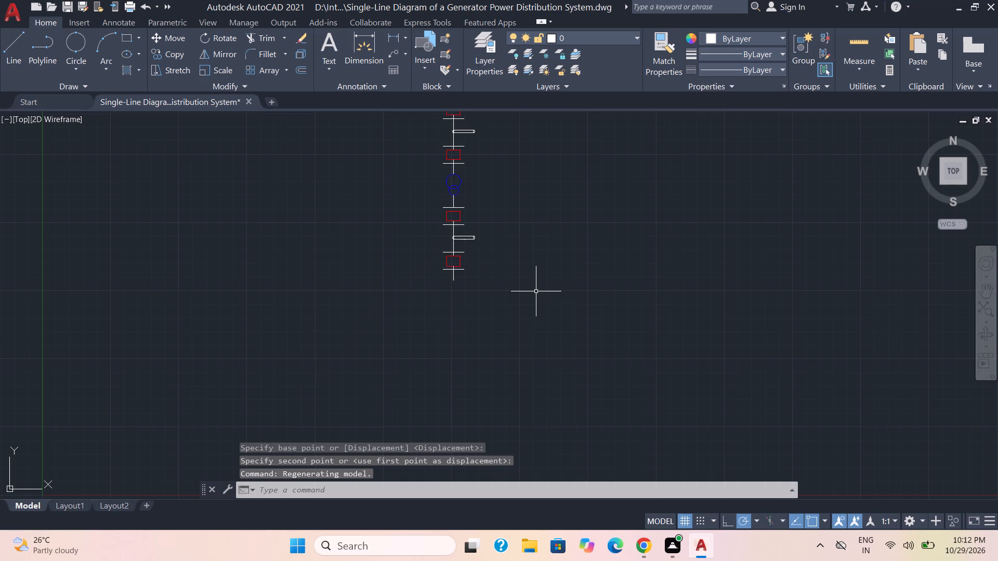
middle_drag(536, 291, 440, 344)
scroll(442, 330, up, 2)
middle_drag(444, 304, 499, 352)
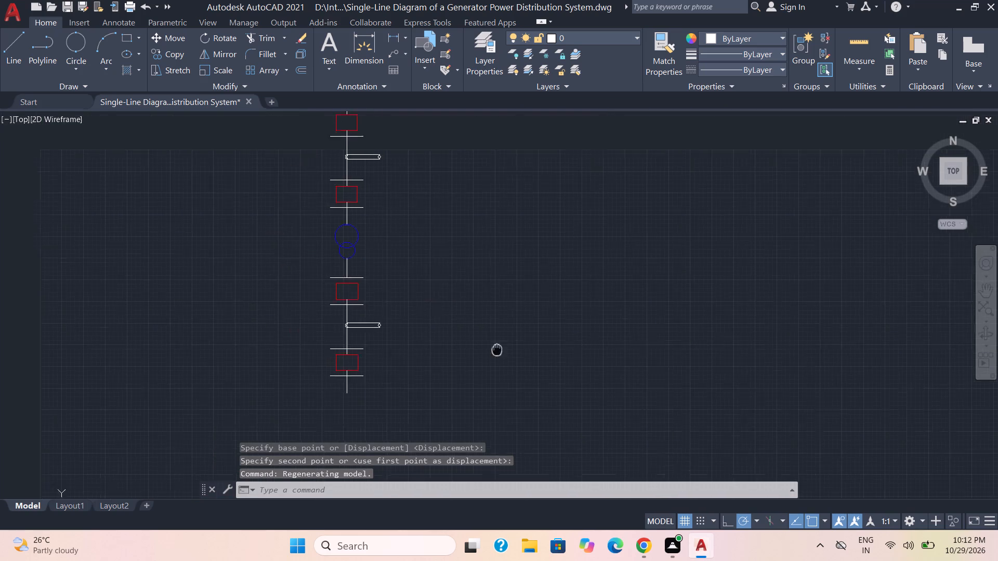
middle_drag(499, 352, 536, 361)
Extend the vertical line below the blue circles down to the top edge of the red block beneath it.
scroll(535, 350, down, 1)
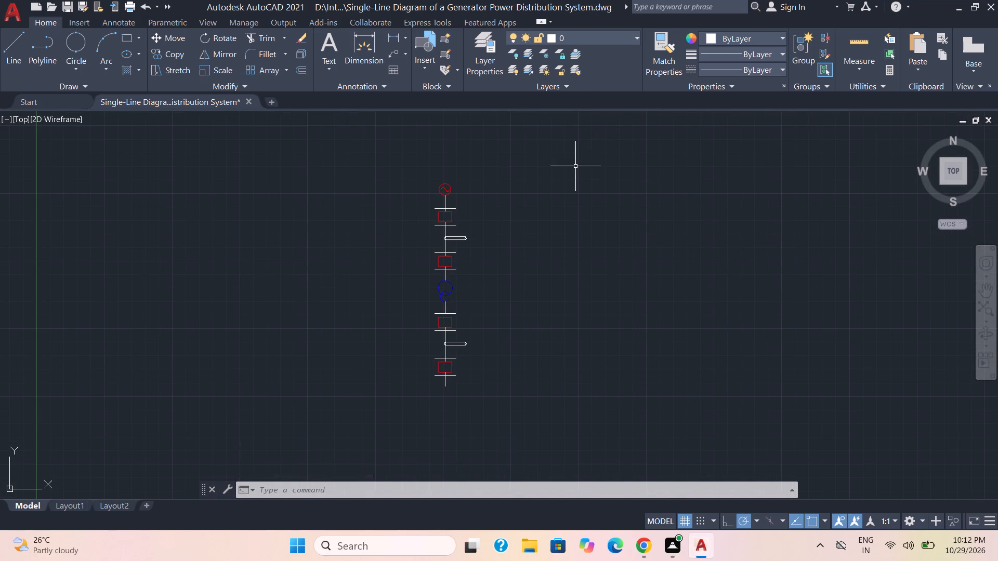
scroll(480, 308, up, 2)
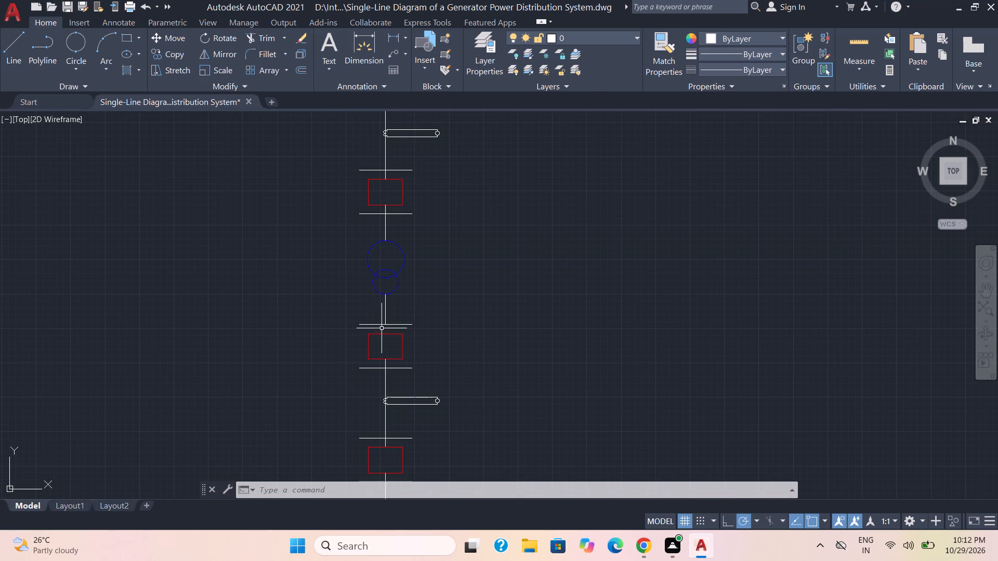
click(265, 36)
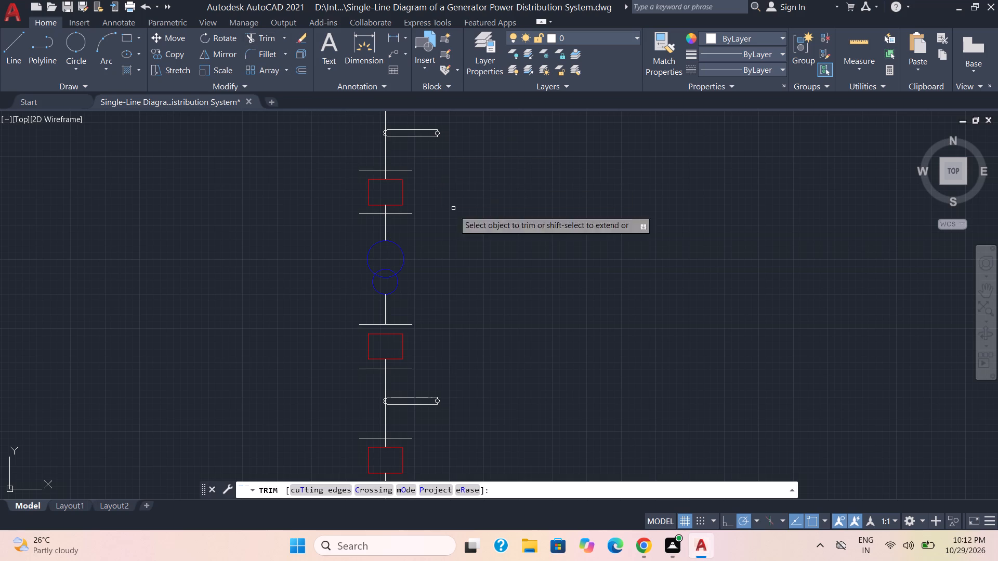
shift+click(384, 313)
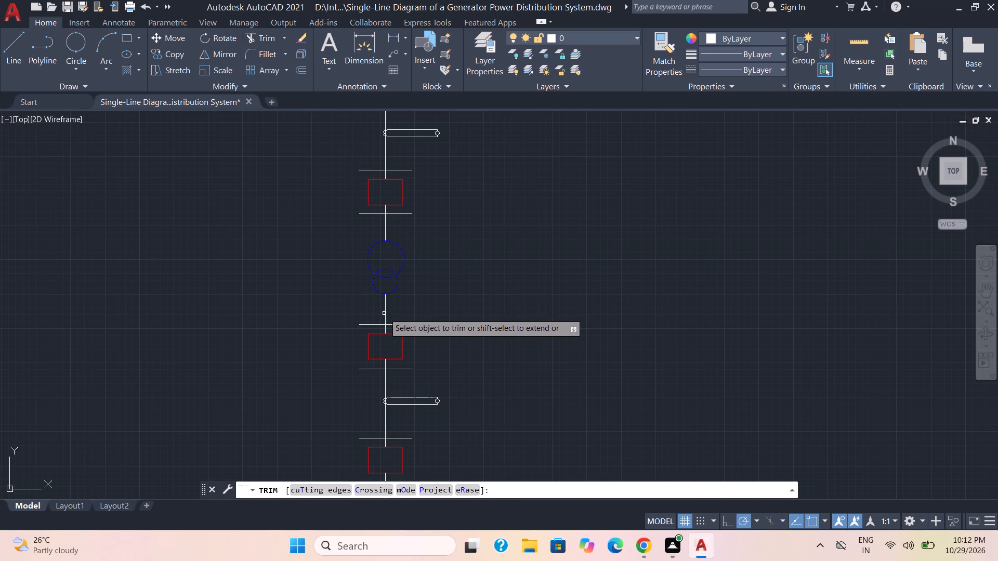
key(Escape)
Draw a line from the AC source circle's left quadrant about 8 mm left, continuing about 8 mm vertically down.
scroll(492, 336, down, 2)
middle_drag(519, 389, 518, 389)
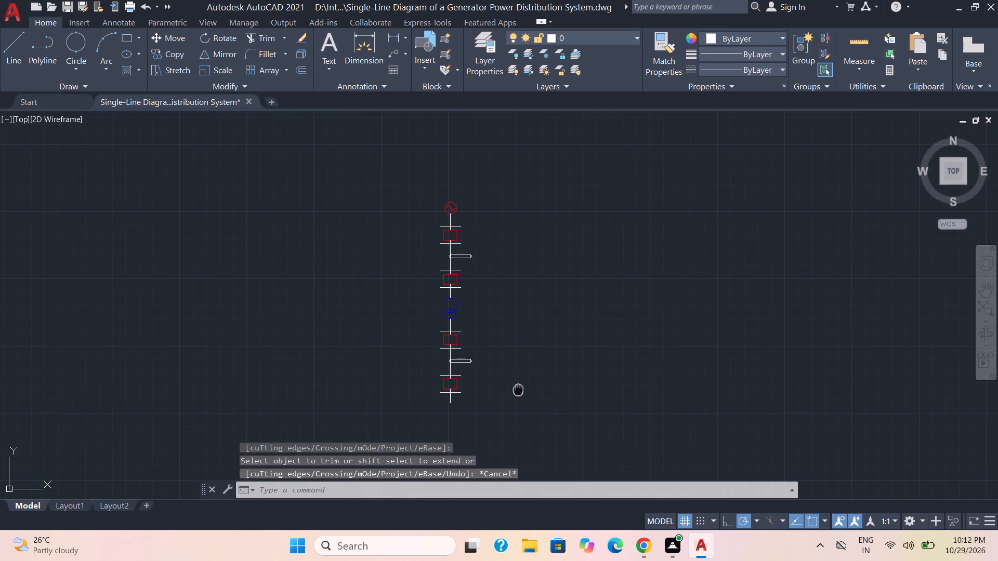
middle_drag(518, 389, 505, 342)
click(15, 55)
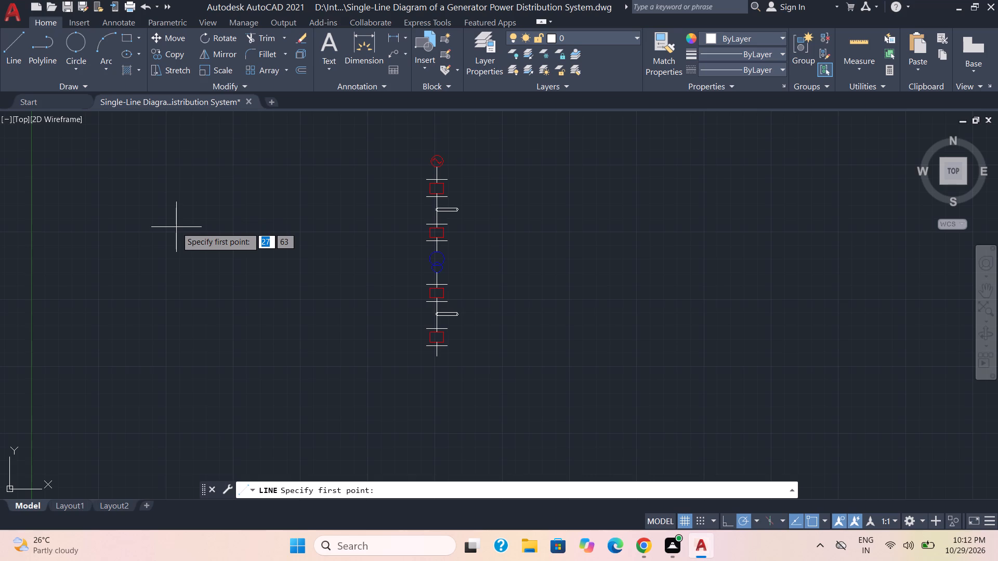
scroll(398, 203, up, 1)
middle_drag(402, 189, 458, 240)
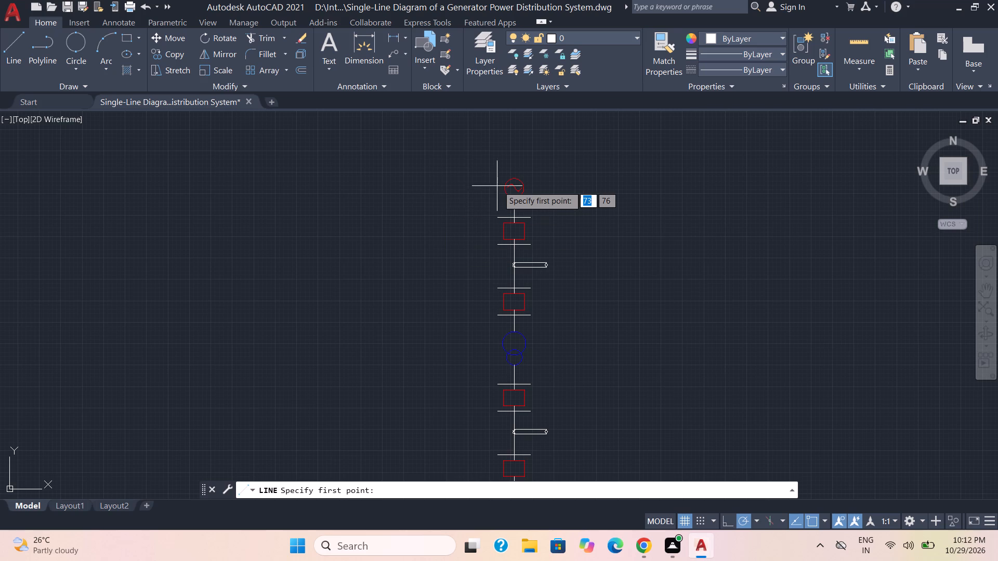
scroll(510, 192, up, 3)
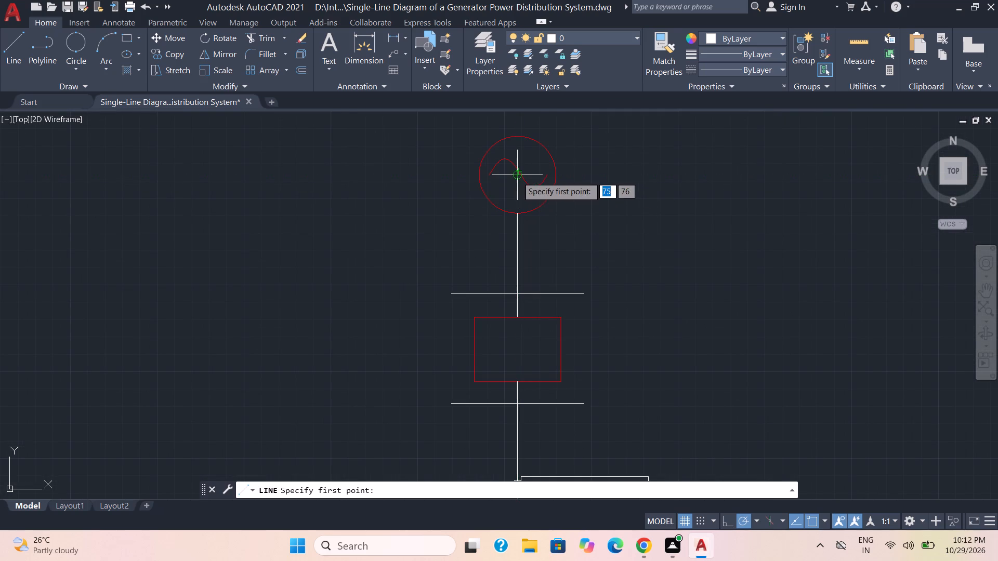
click(478, 176)
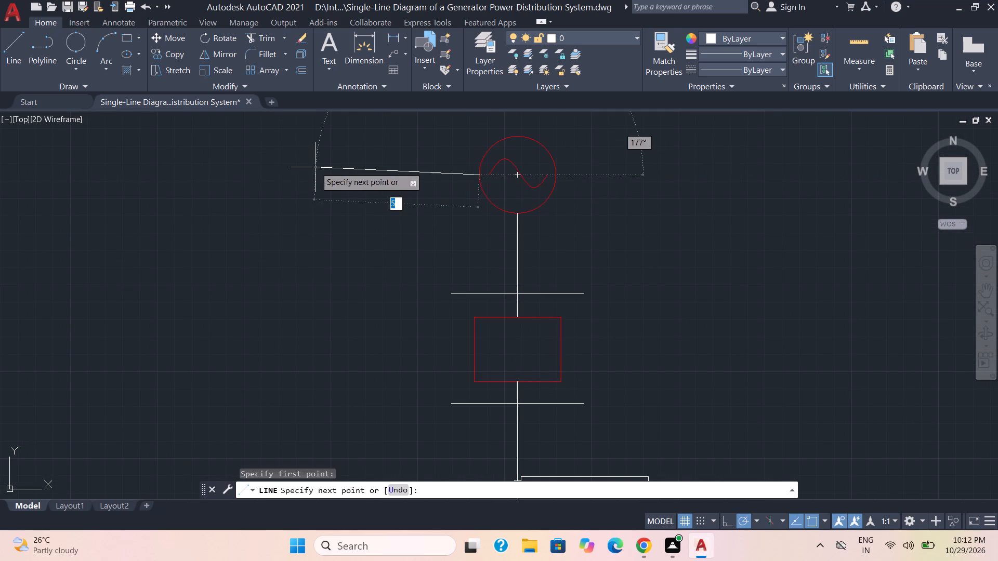
scroll(166, 174, down, 2)
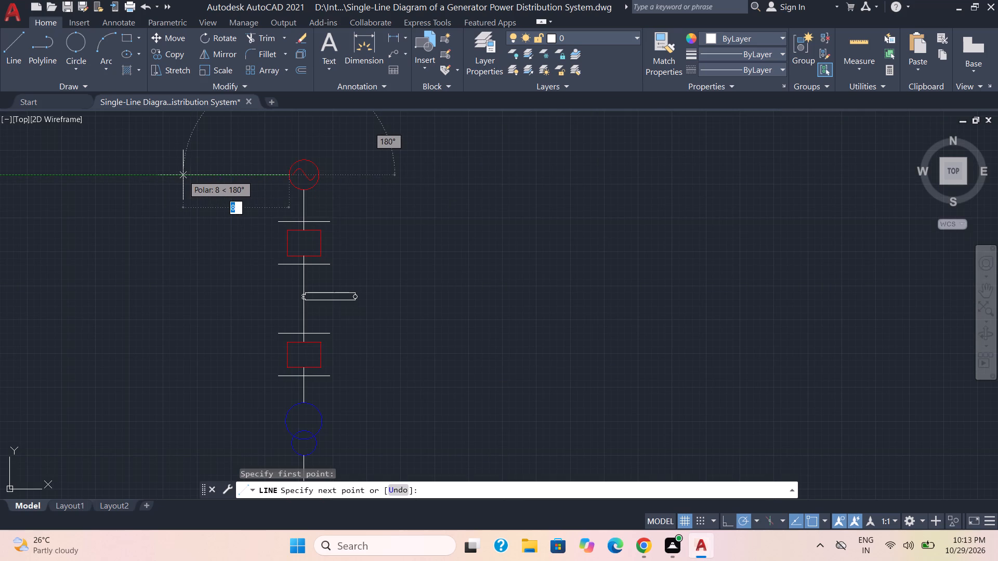
click(183, 175)
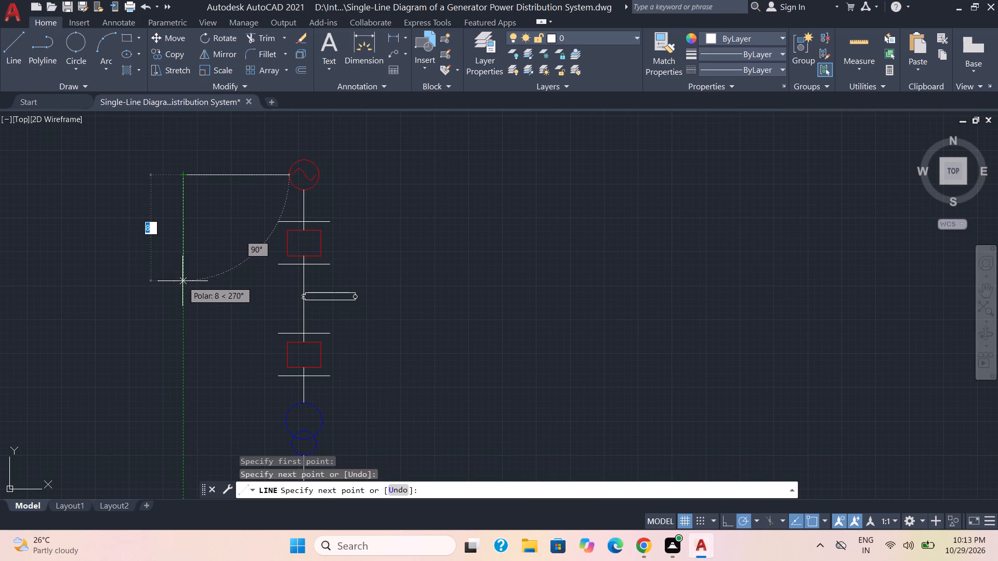
click(182, 281)
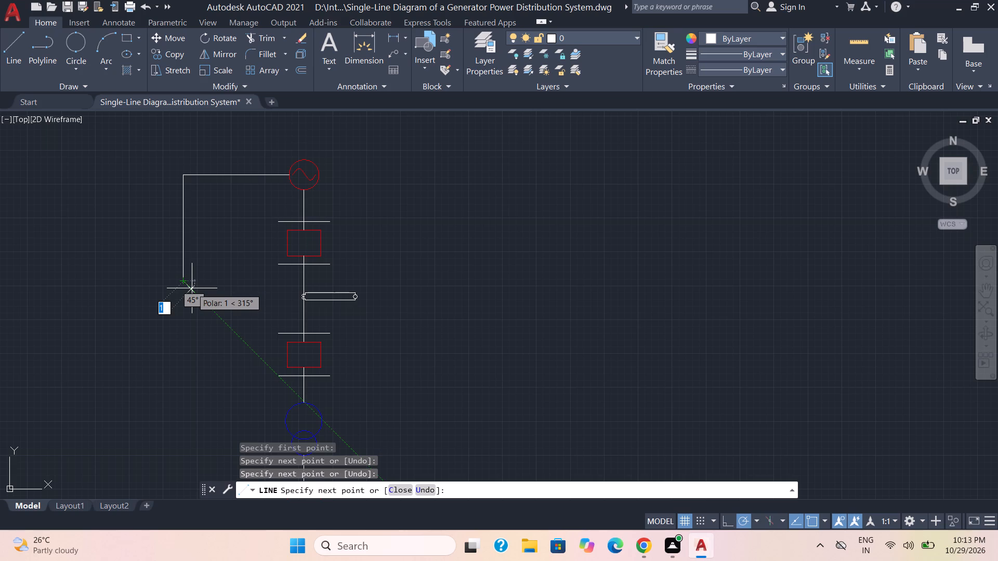
With 45° polar tracking, continue the source branch's vertical line as a six-segment resistor zigzag, segments about 1 mm, ending in line with the vertical.
scroll(165, 286, up, 2)
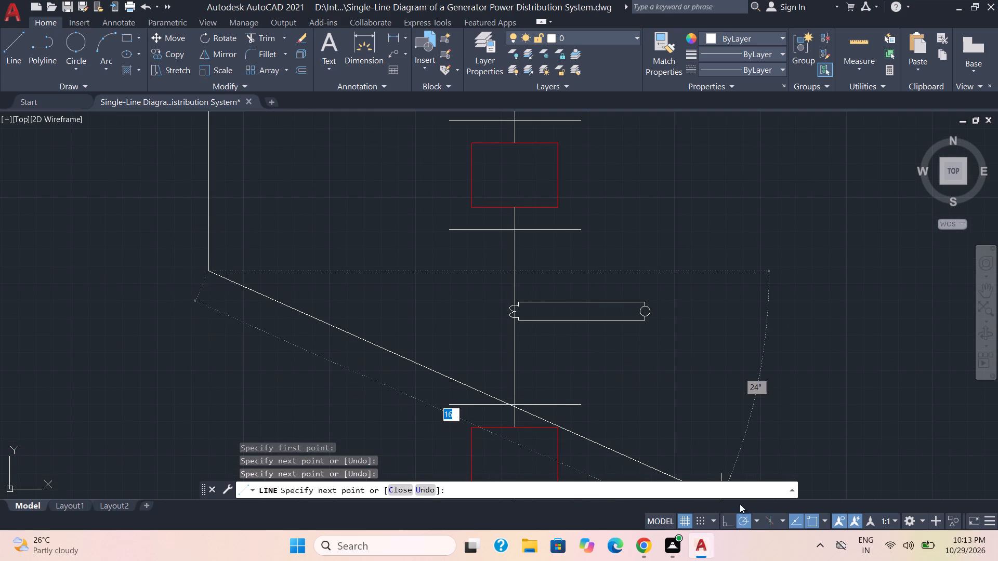
click(757, 521)
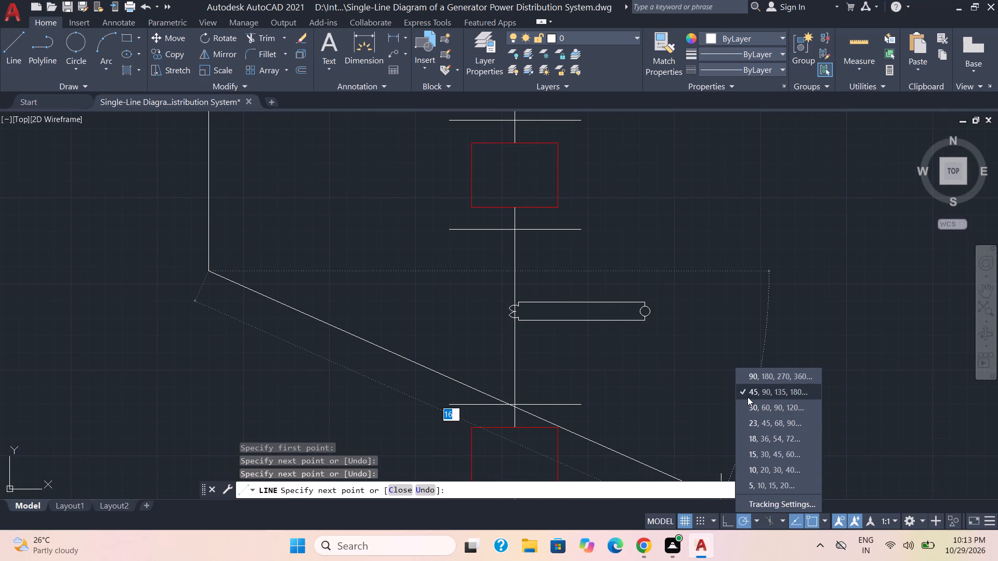
click(747, 397)
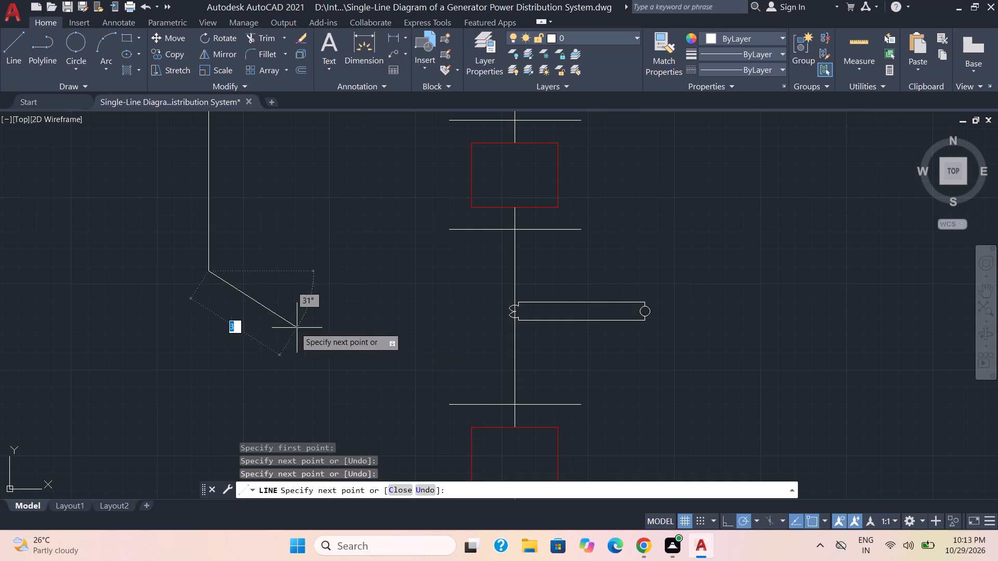
click(192, 283)
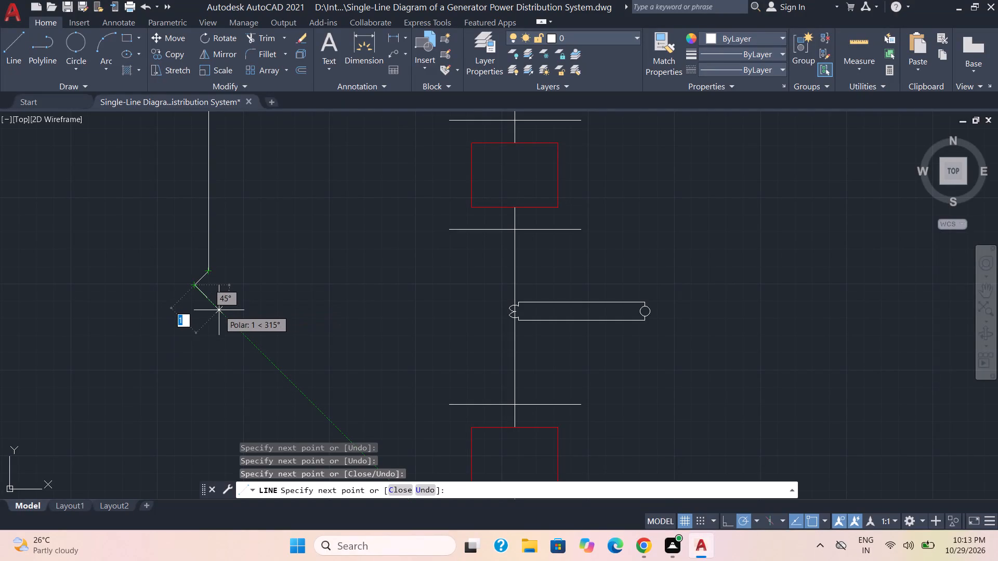
click(215, 304)
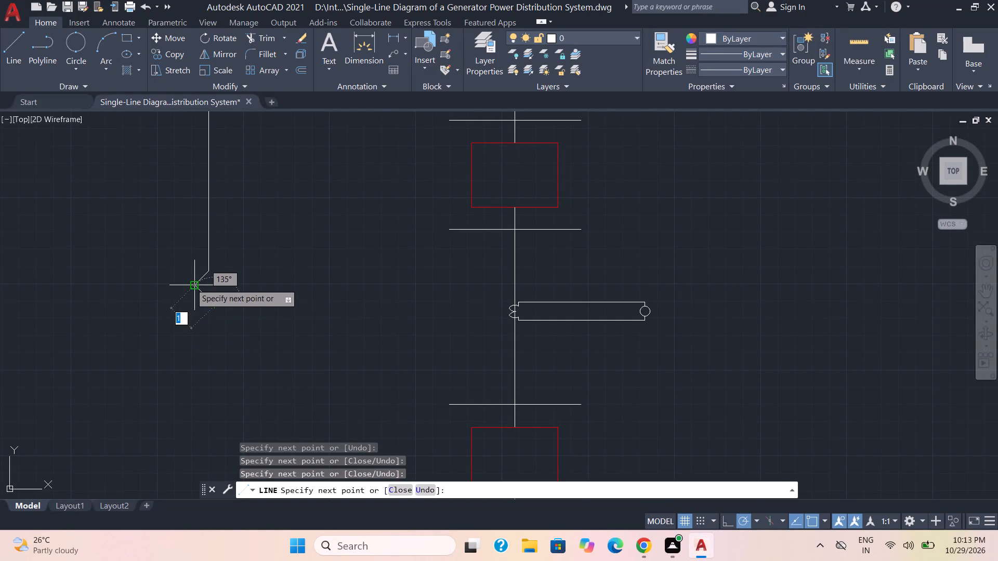
click(191, 325)
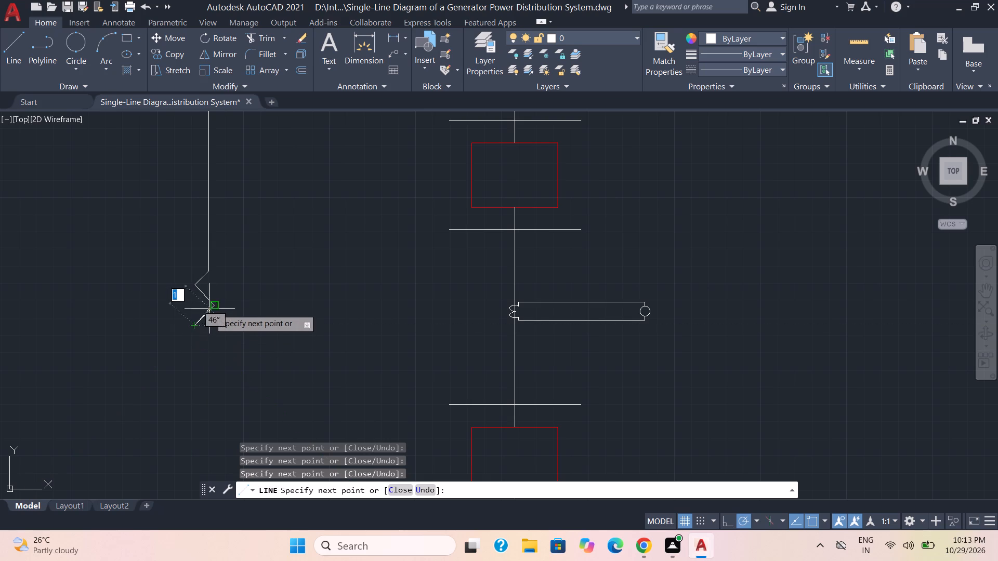
click(219, 343)
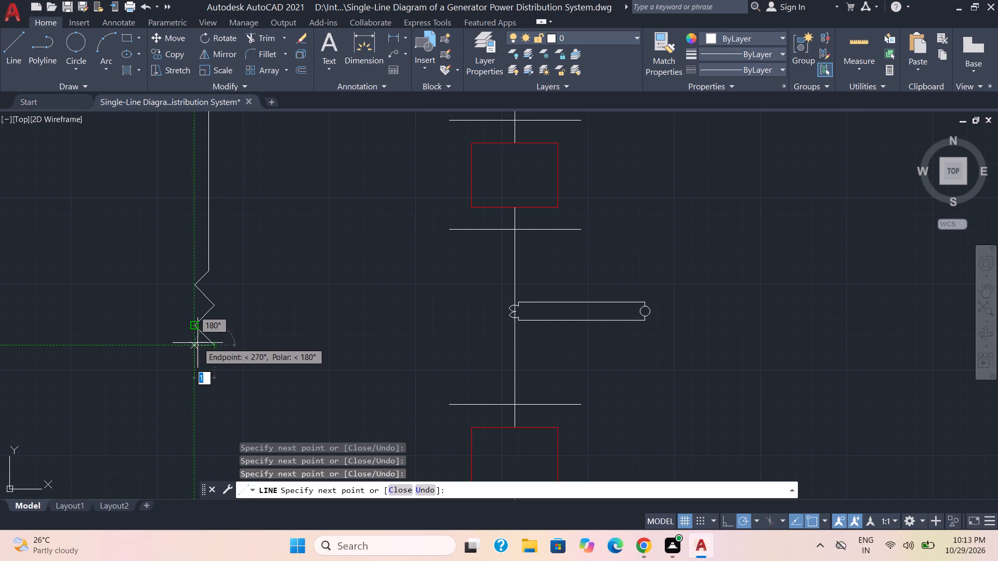
click(192, 369)
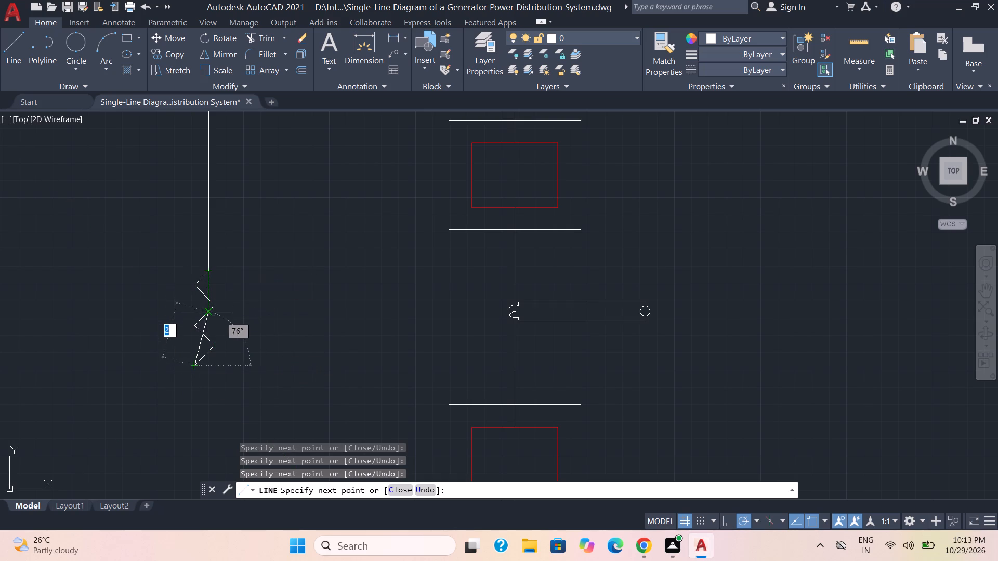
click(208, 377)
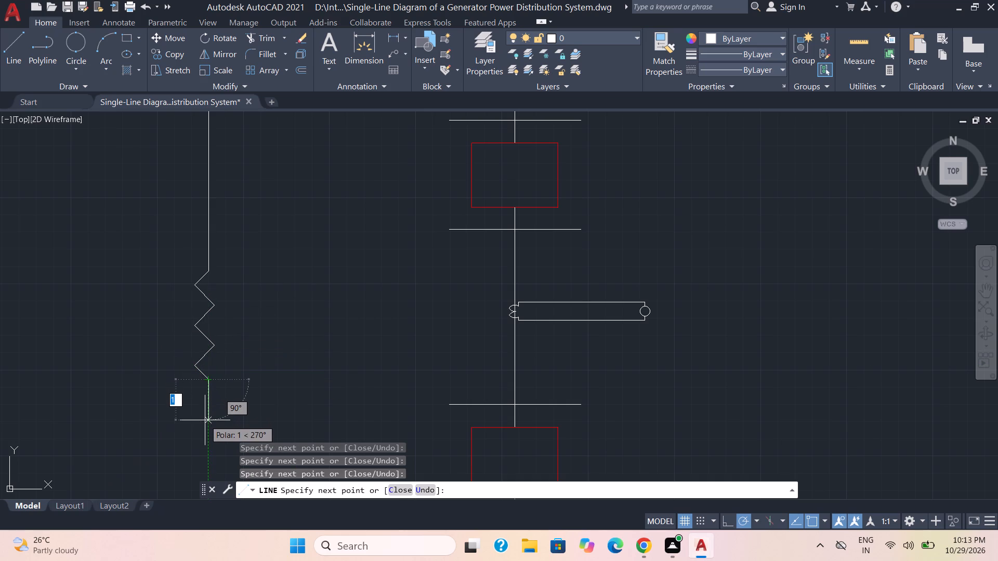
Continue the line from the zigzag's lower end about 8 mm straight down and about 2 mm to the left, and finish it.
scroll(205, 420, down, 2)
middle_drag(202, 425, 208, 349)
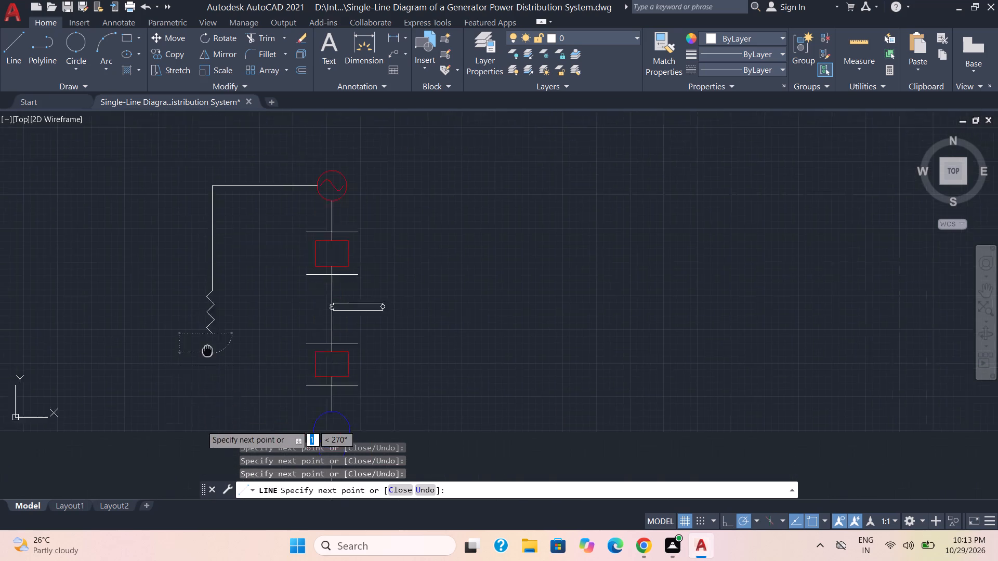
middle_drag(208, 349, 214, 312)
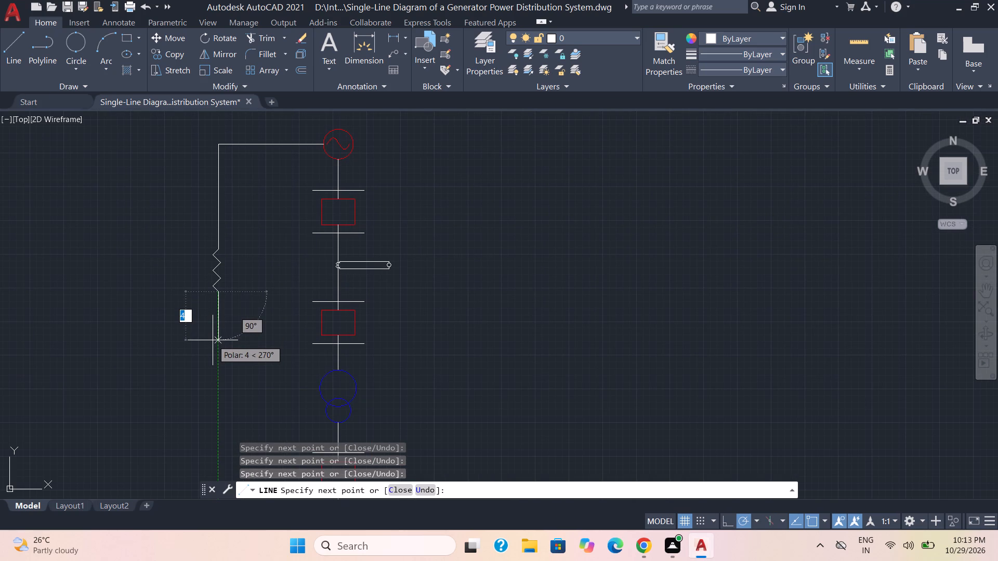
click(216, 404)
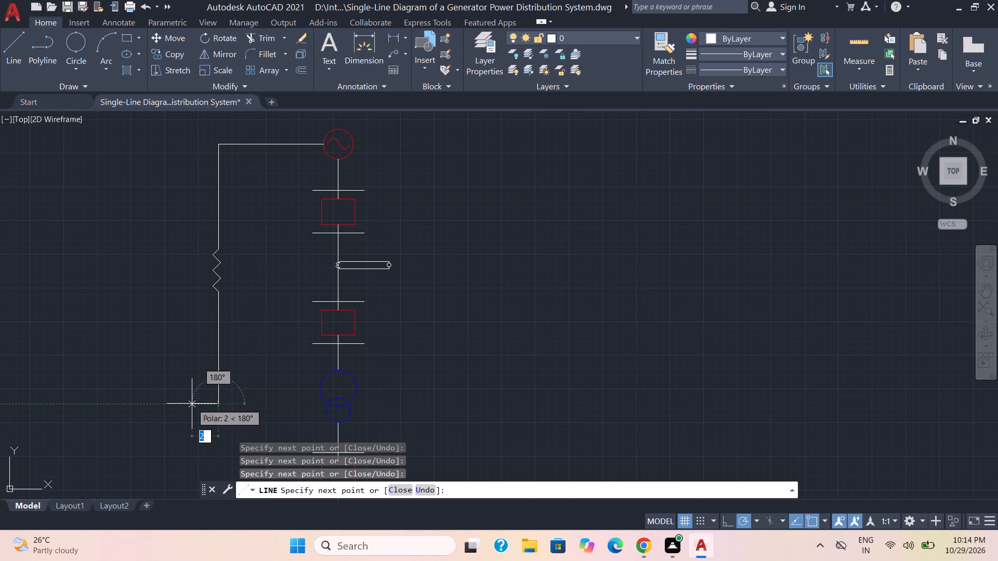
click(195, 404)
key(Escape)
Mirror the short horizontal line about the vertical line's lower end to the right side, keeping the original.
click(205, 413)
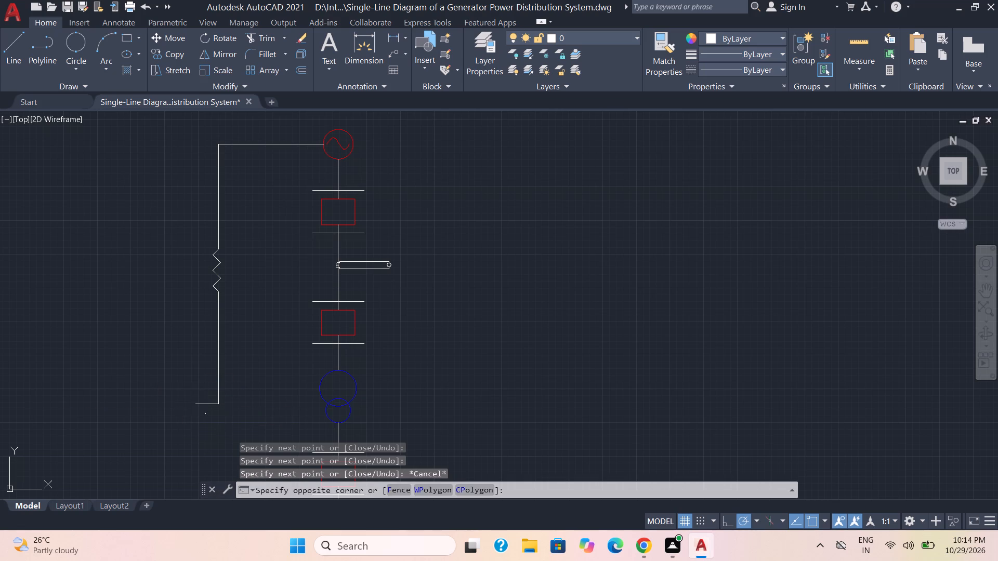
click(194, 400)
click(216, 56)
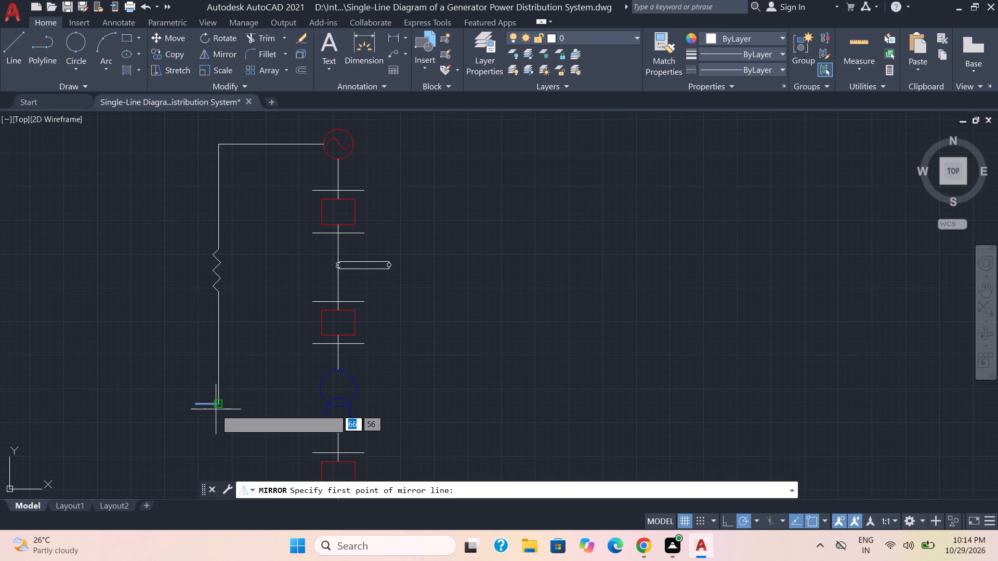
click(216, 403)
click(224, 438)
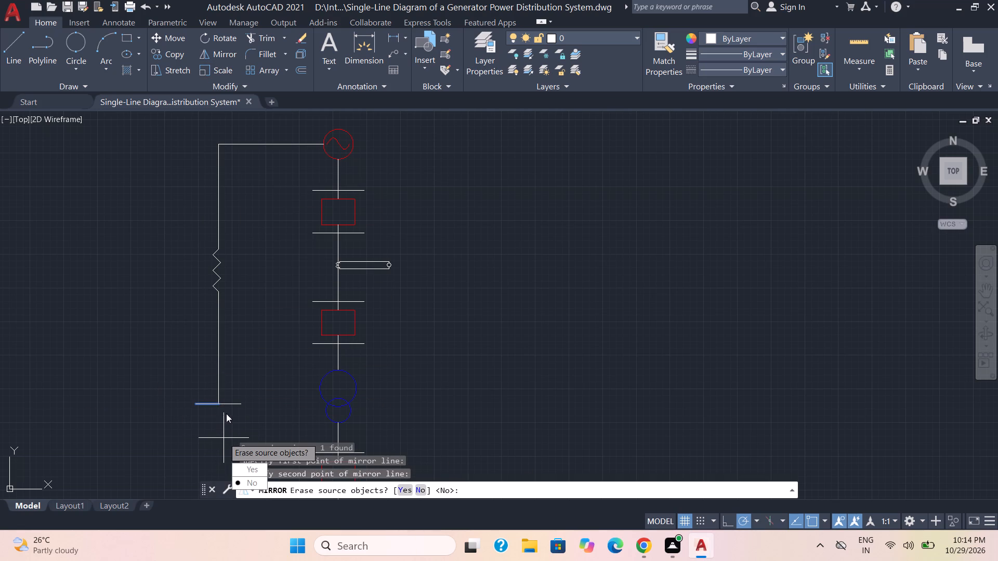
drag(252, 478, 224, 438)
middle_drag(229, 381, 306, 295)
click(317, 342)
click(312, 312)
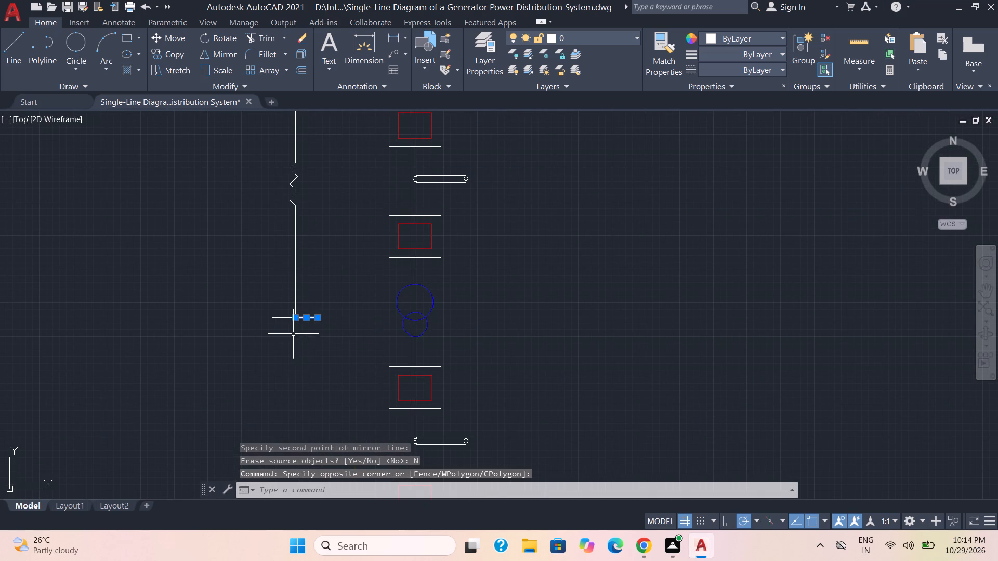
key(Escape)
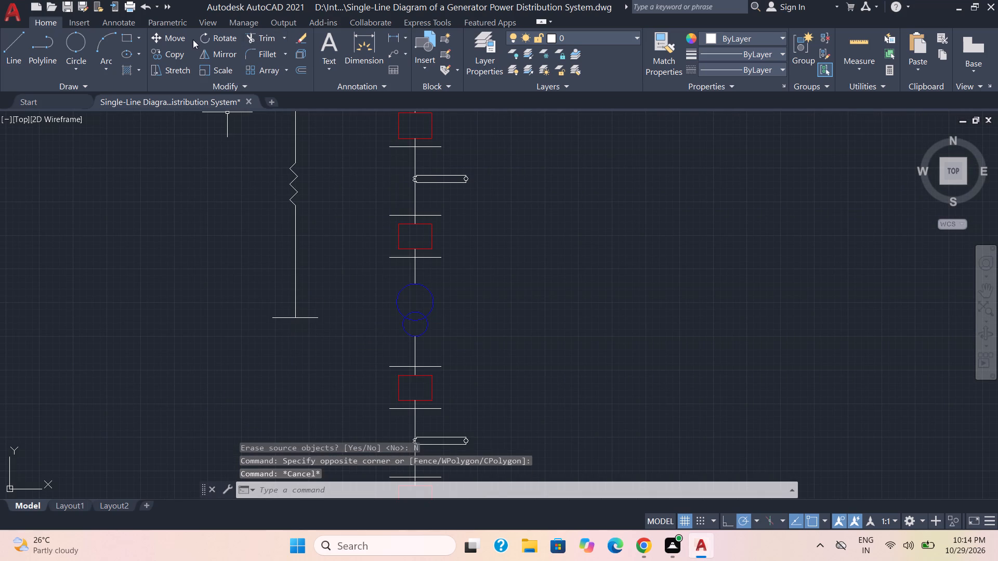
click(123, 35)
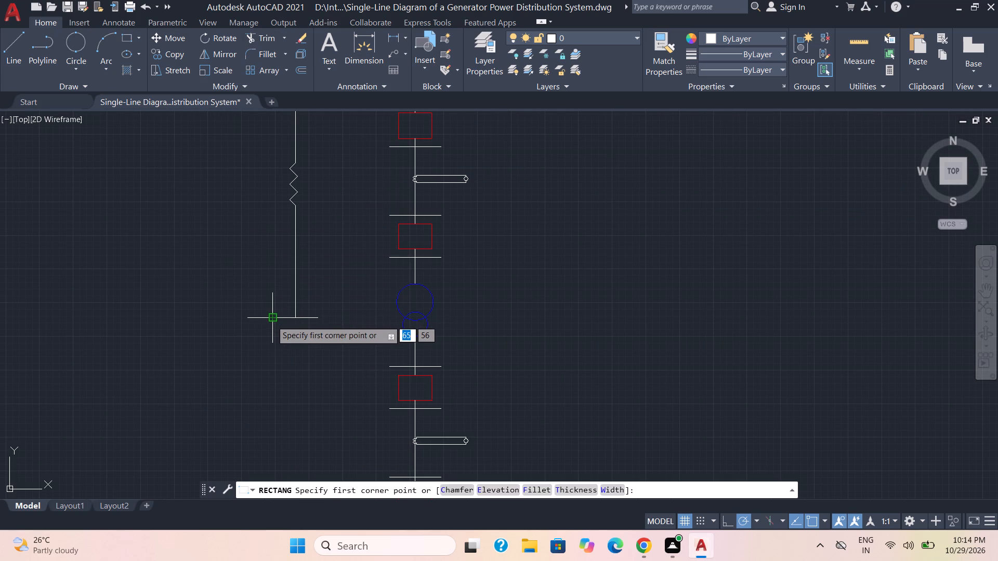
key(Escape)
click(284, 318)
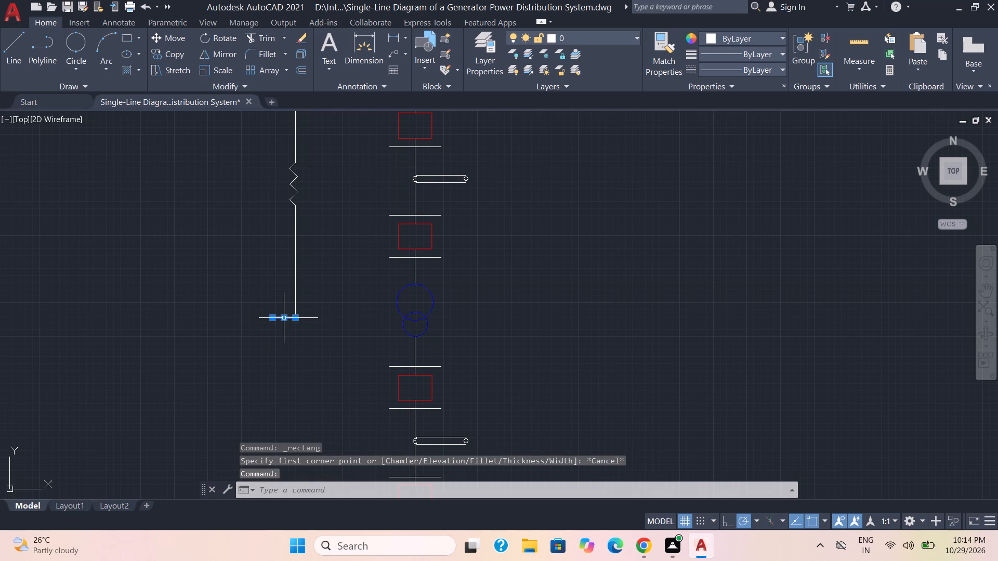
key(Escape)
Draw a rectangle about 3 by 3 mm around the branch's bottom horizontal line, as wide as that line and starting slightly above it.
click(129, 39)
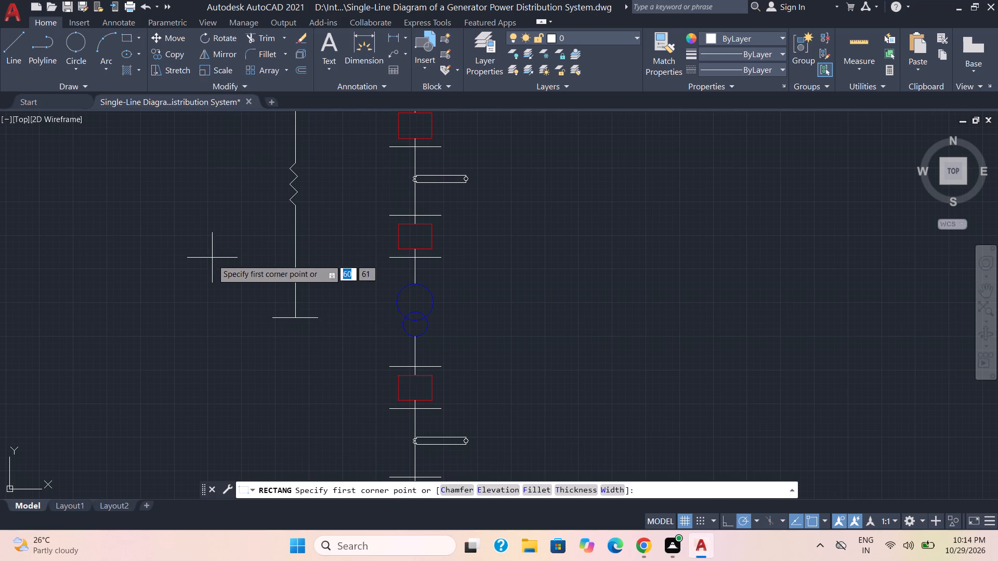
click(272, 306)
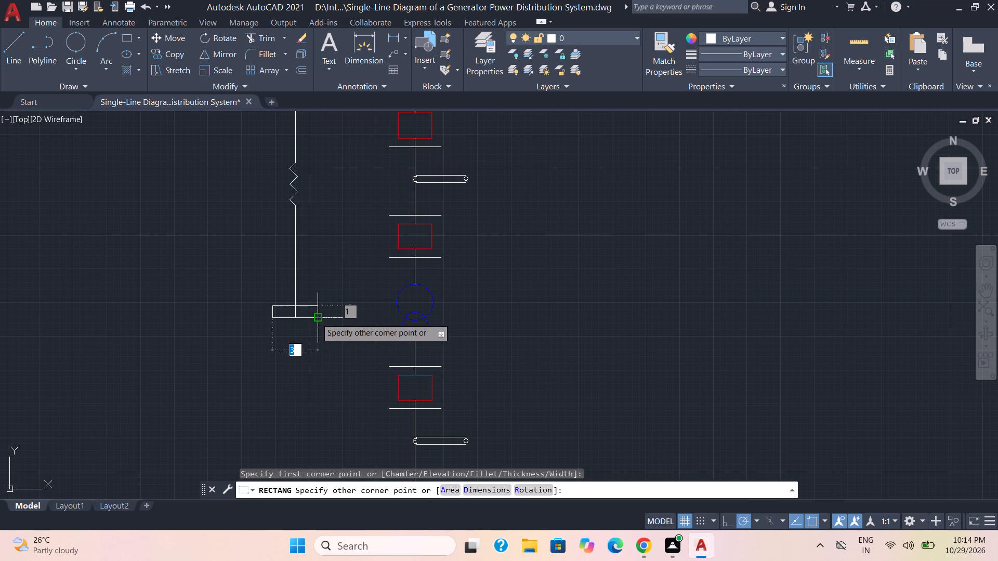
click(320, 358)
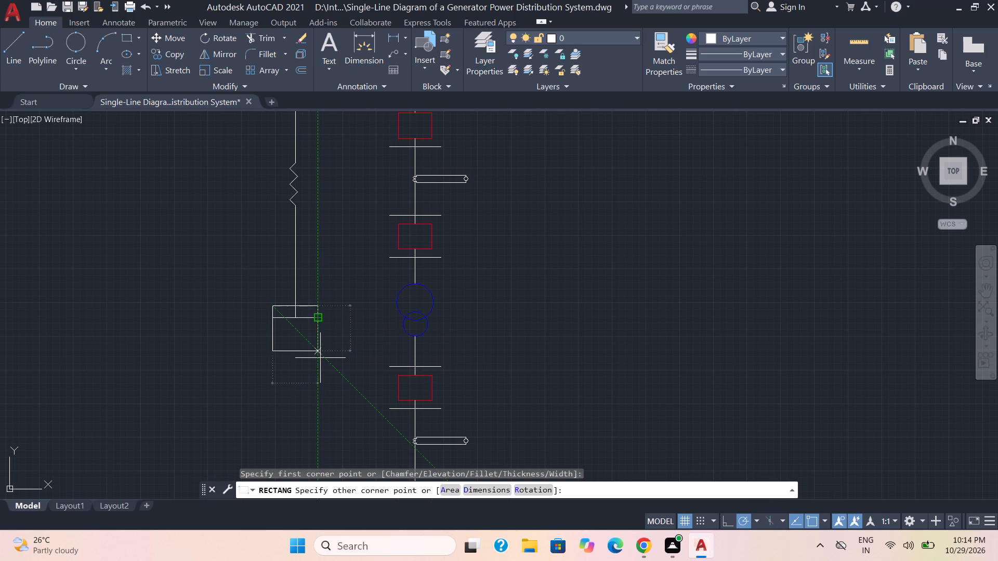
Offset the right half of the horizontal line inside the box downward three times at one small, equal spacing picked in the drawing.
key(o)
key(Return)
click(306, 319)
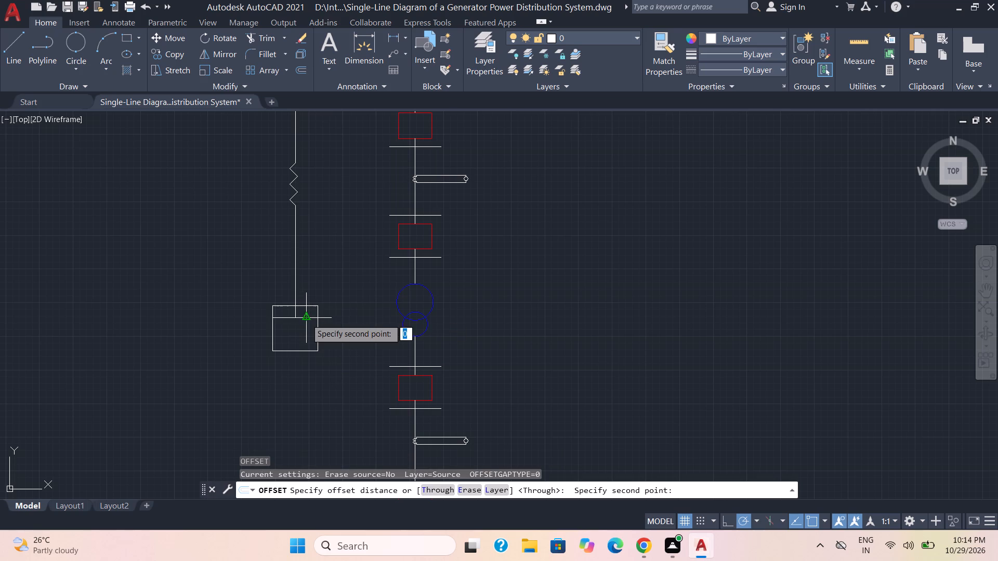
scroll(306, 326, up, 1)
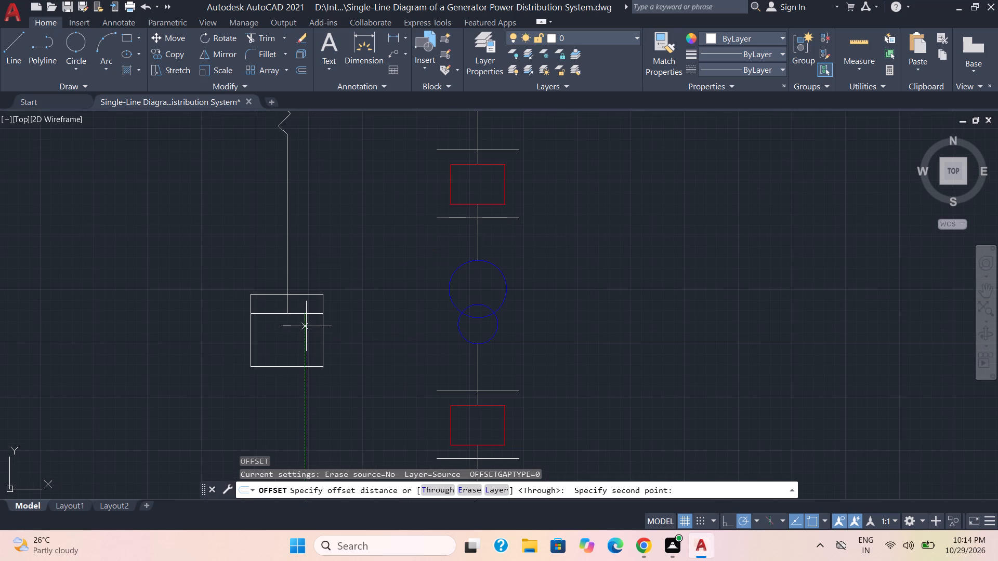
click(306, 323)
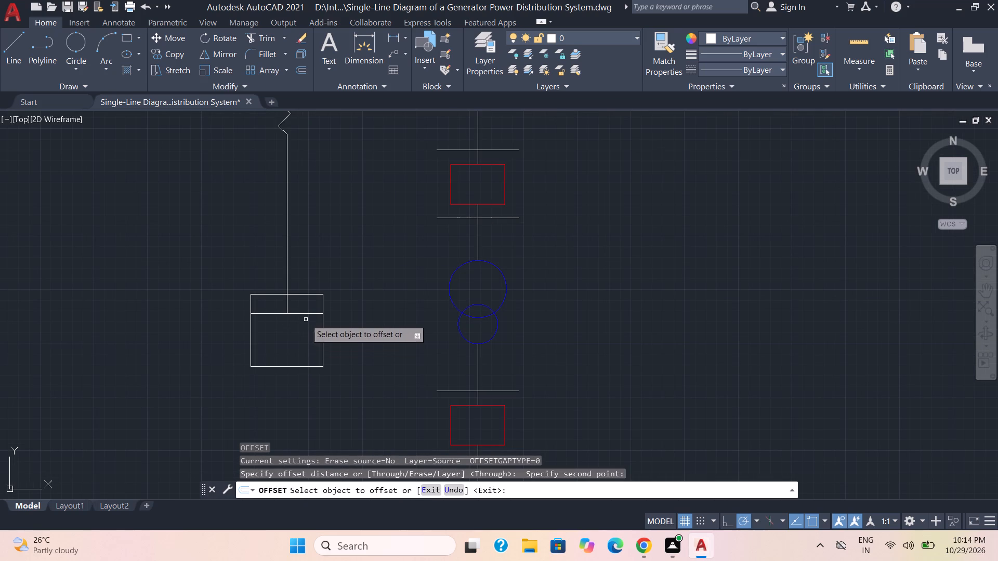
click(305, 314)
click(306, 328)
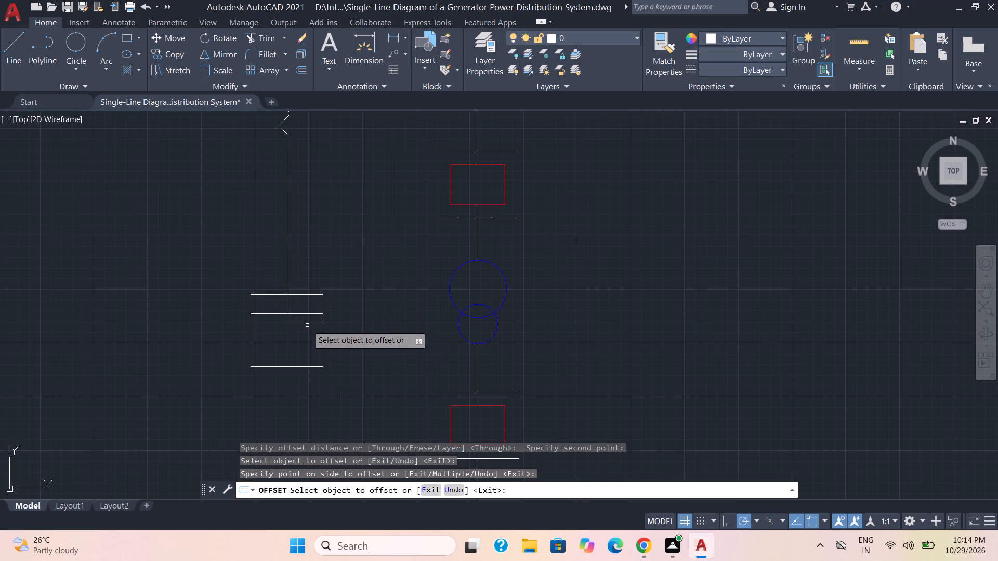
click(307, 323)
click(310, 336)
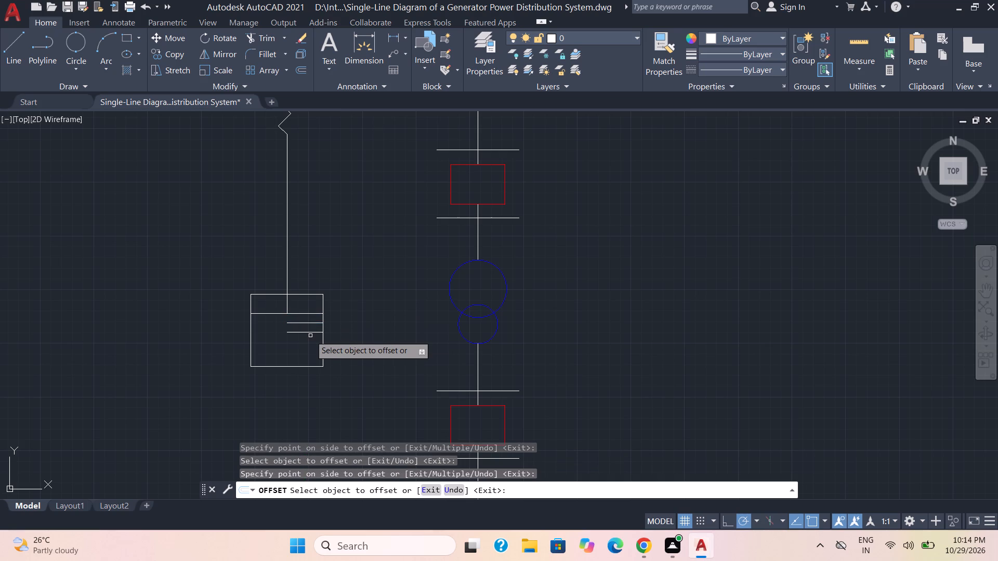
click(308, 331)
click(309, 345)
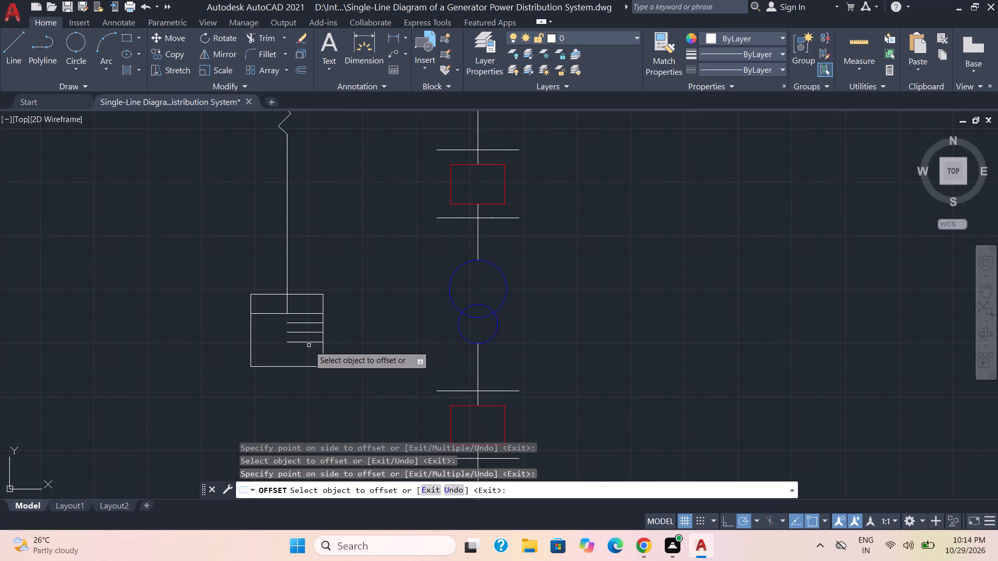
key(Escape)
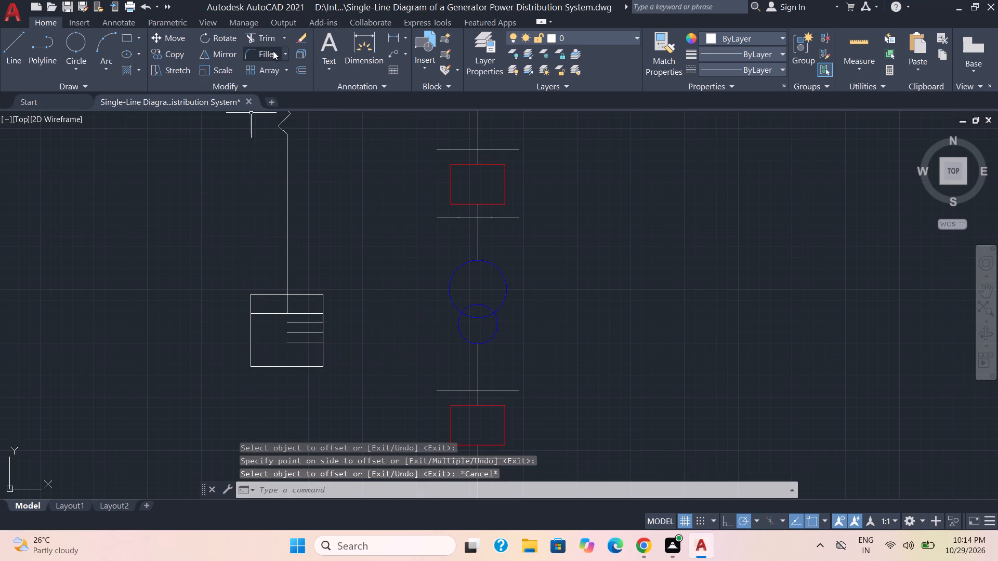
Extend the three offset half-lines to the box's left edge.
click(265, 38)
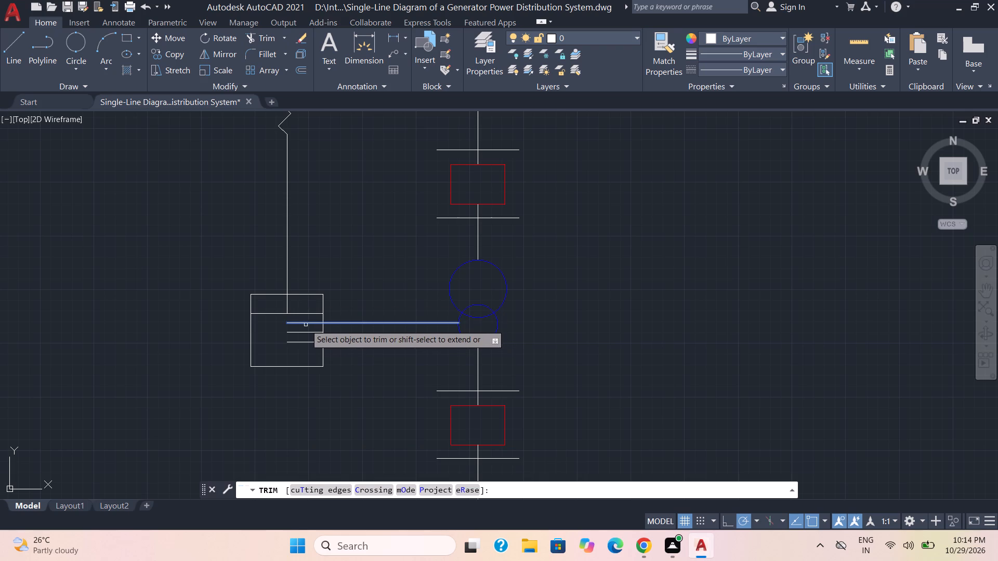
shift+click(297, 323)
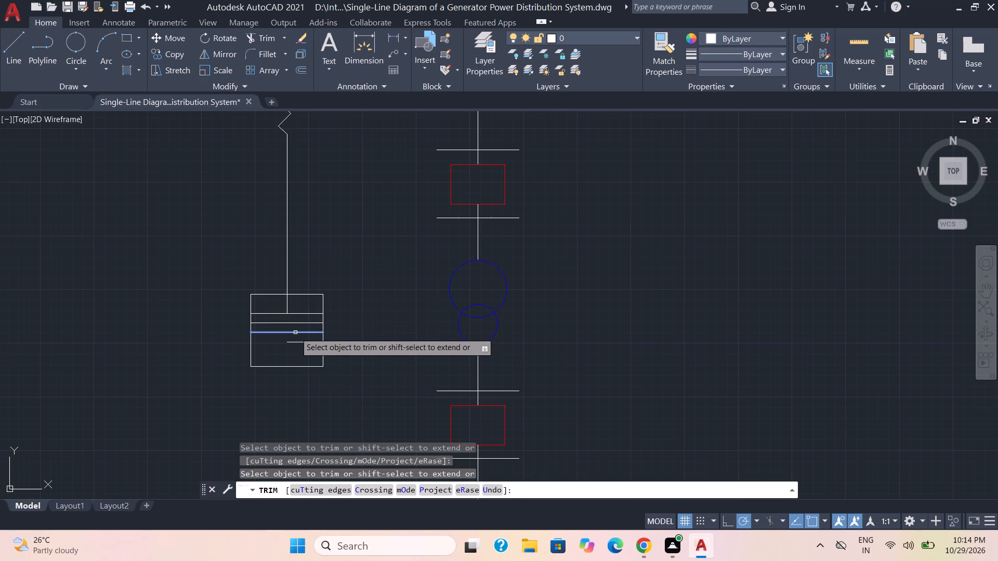
shift+click(295, 332)
shift+click(295, 343)
key(Escape)
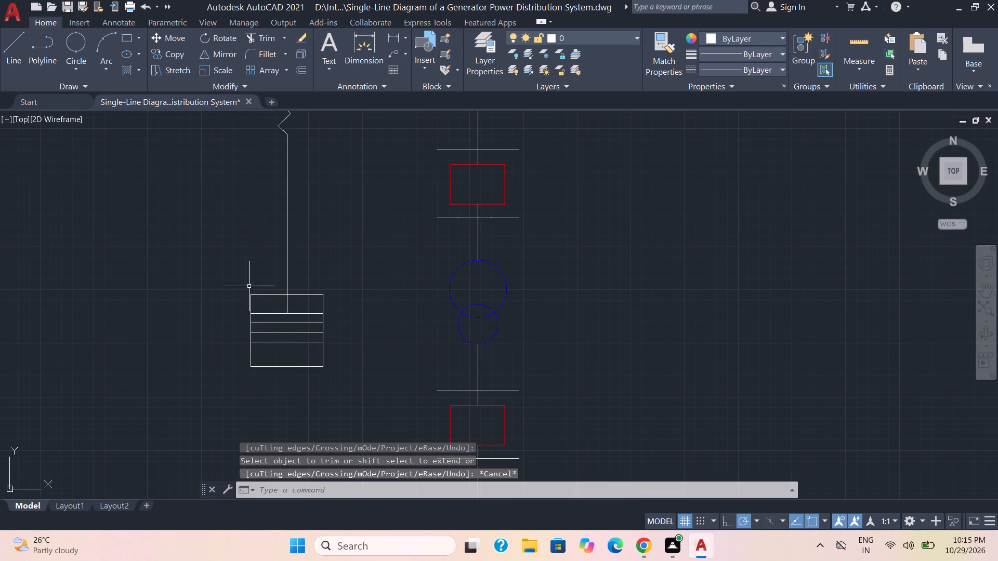
Draw a V from the top horizontal line's left end to the box's bottom midpoint and up to the line's right end.
click(17, 43)
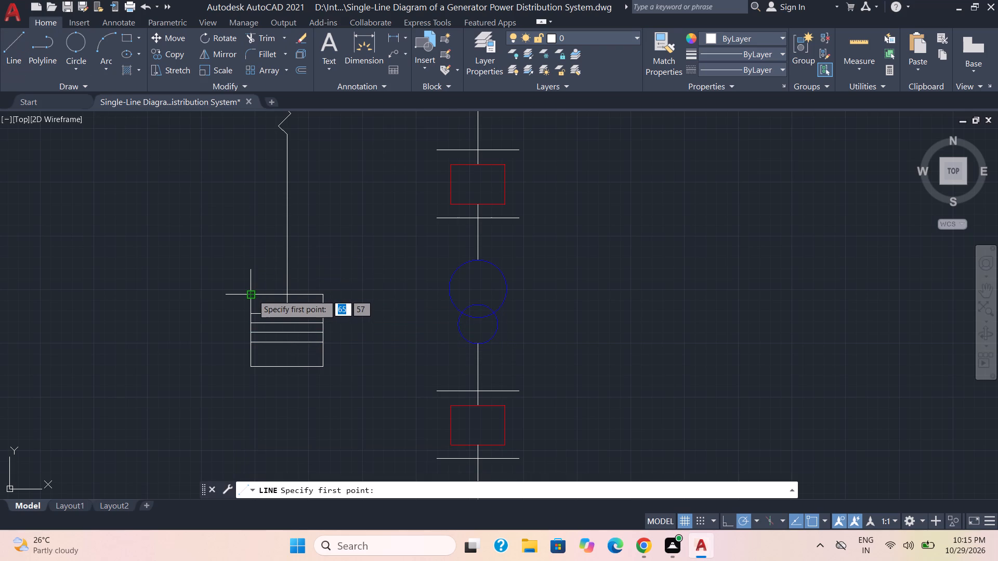
click(251, 314)
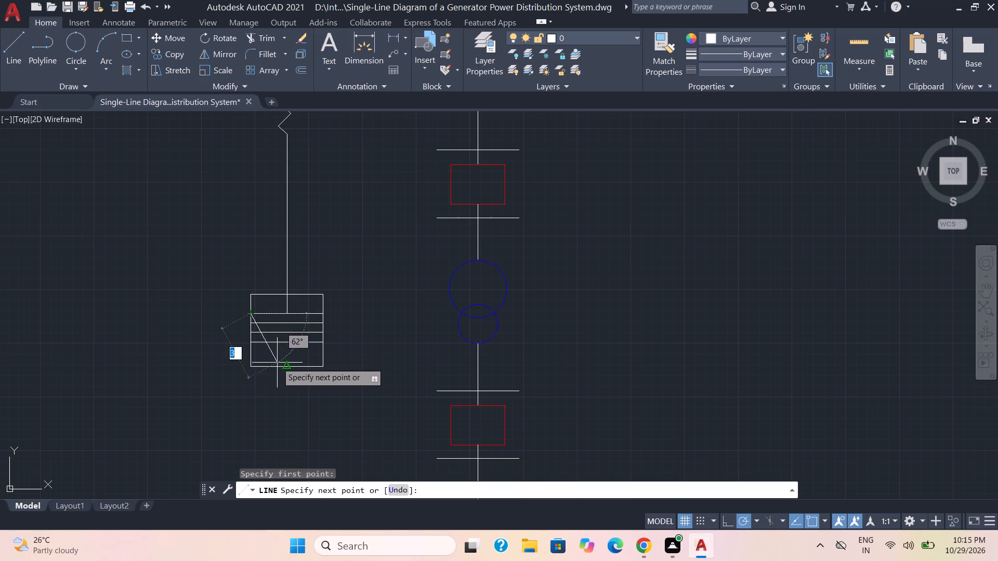
click(287, 369)
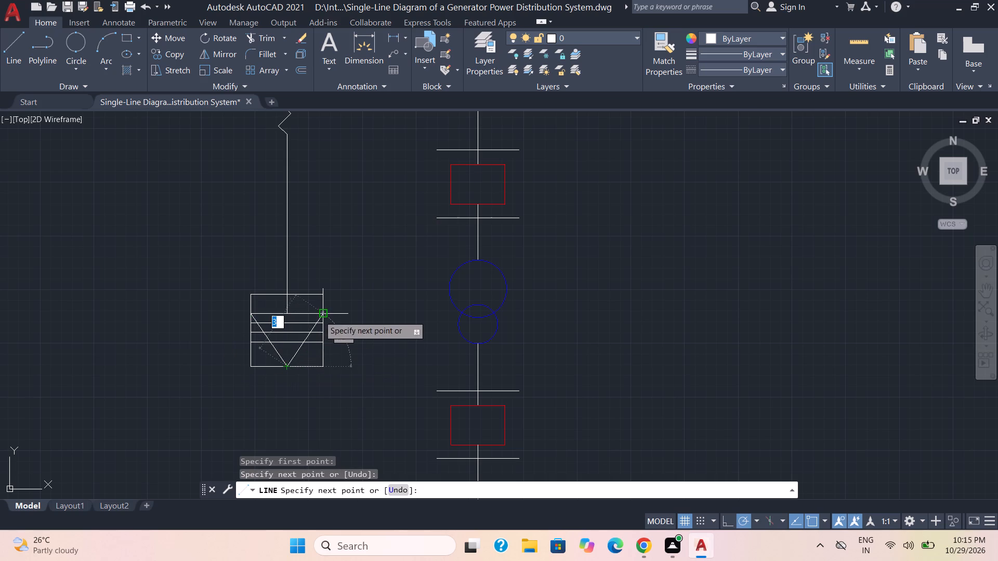
click(320, 313)
key(Escape)
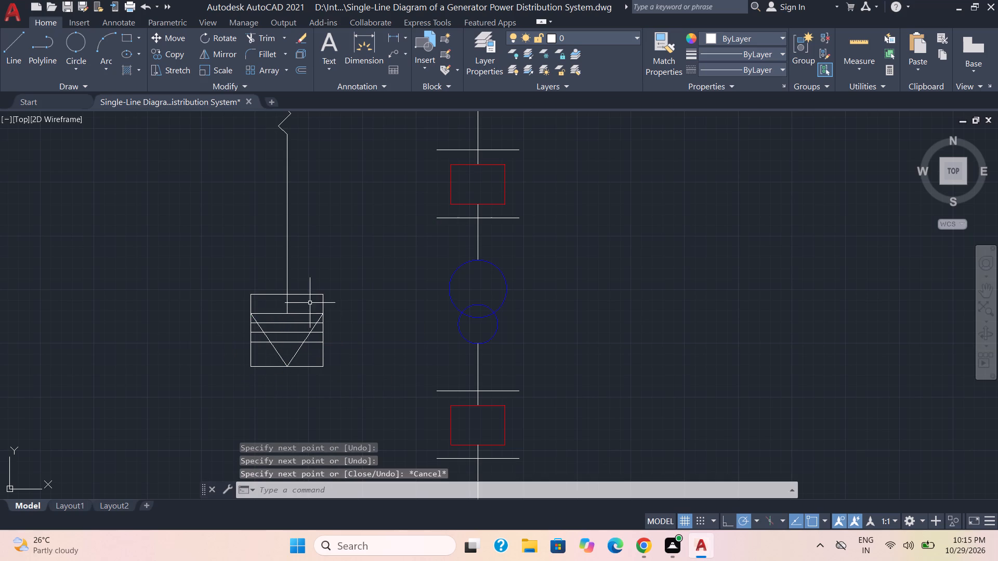
Trim the three offset lines outside the V on both sides so they shorten progressively like a ground symbol.
click(264, 41)
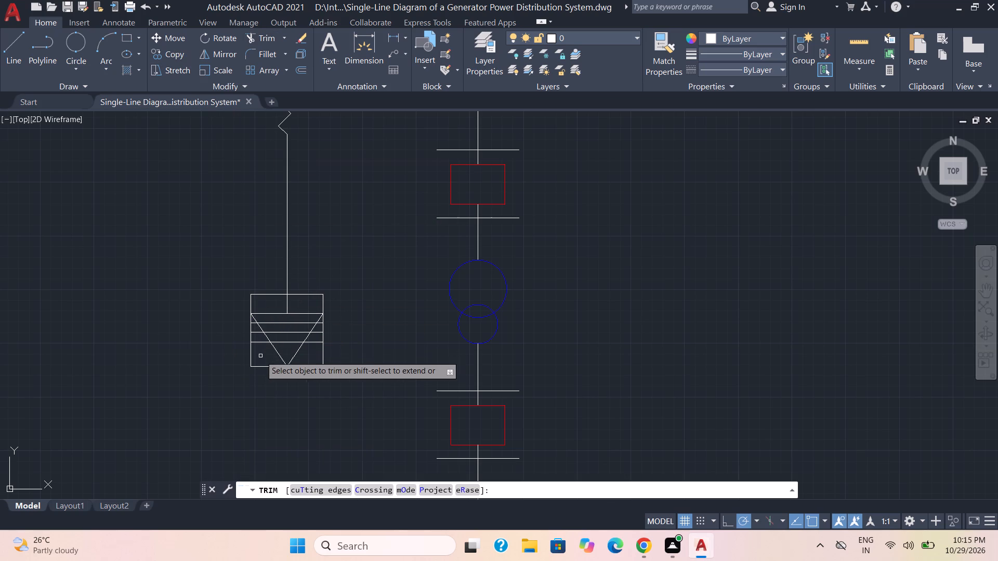
scroll(259, 357, up, 2)
click(255, 343)
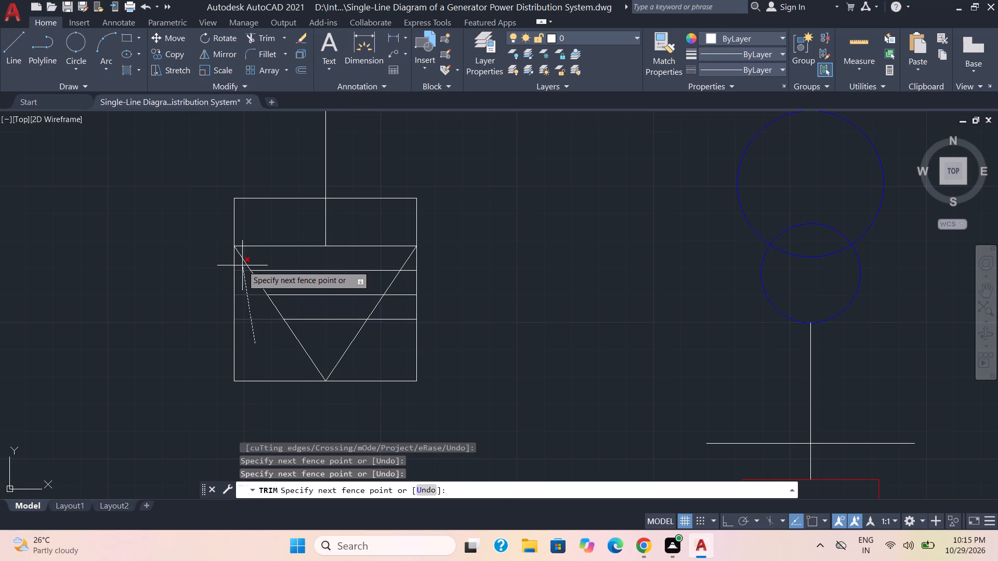
click(242, 265)
click(382, 344)
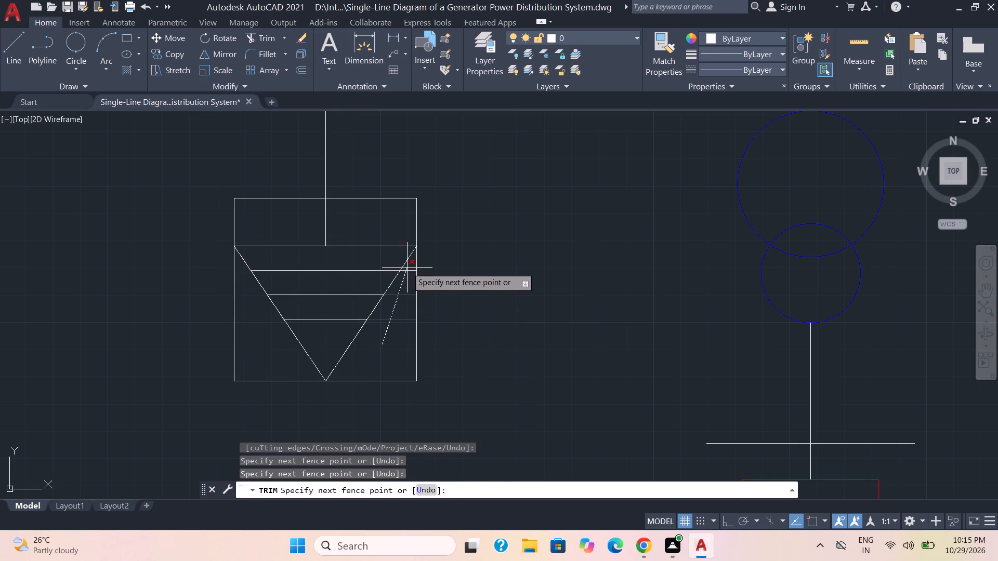
click(407, 268)
key(Escape)
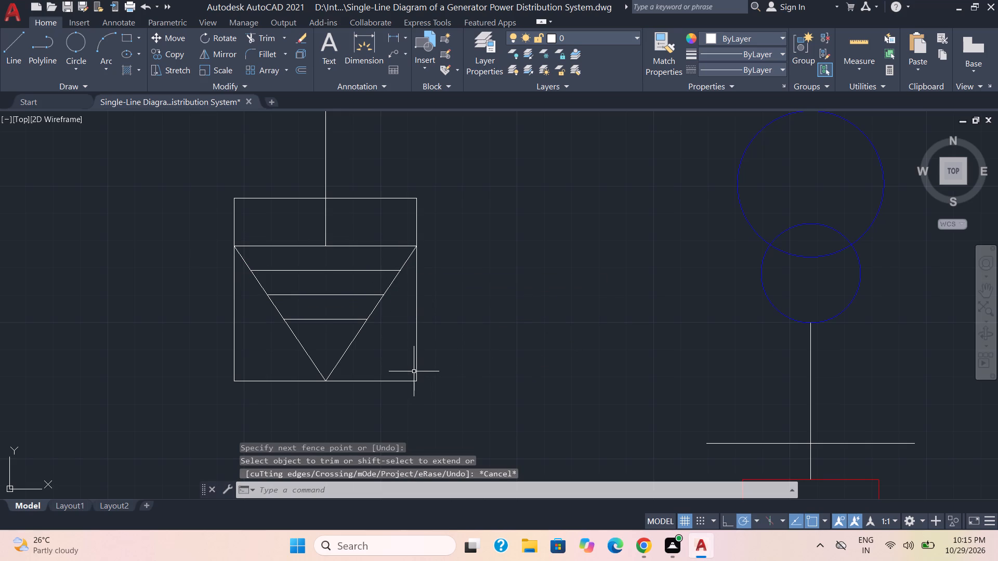
Delete the construction box and the two diagonal lines of the V around the ground symbol.
click(417, 369)
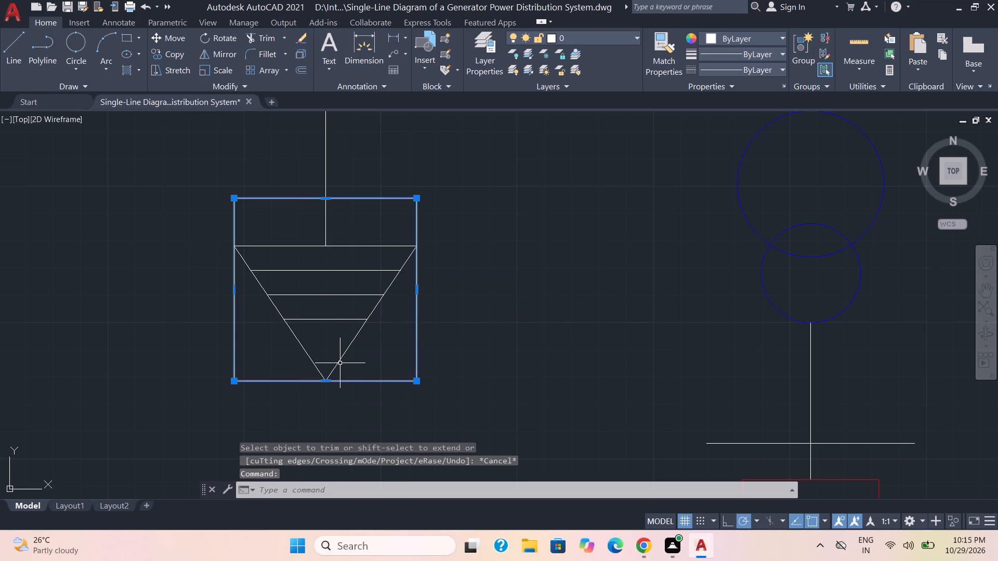
click(339, 364)
click(316, 368)
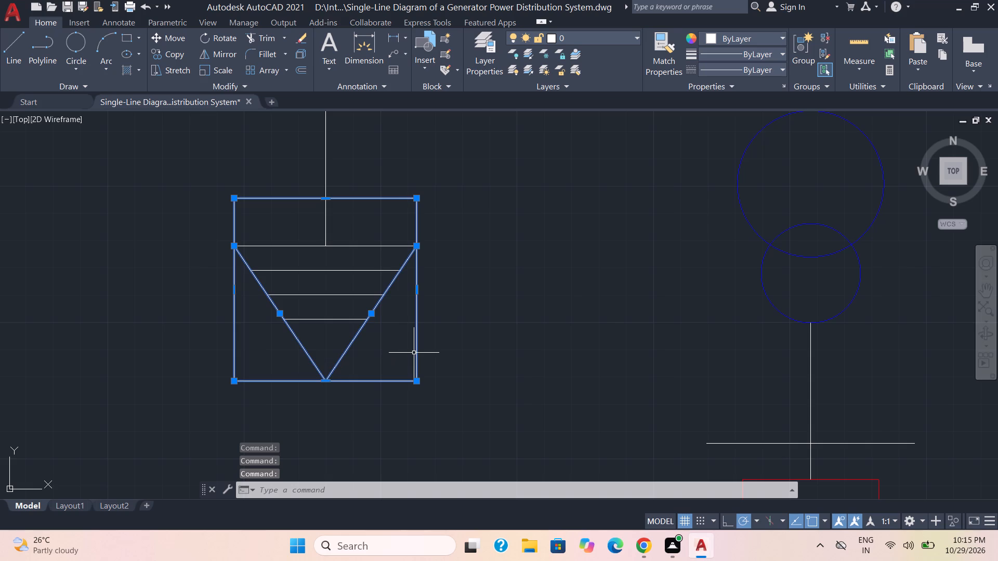
key(Delete)
Draw a two-point circle about 1 mm in diameter centred on the left branch's vertical line, between its top corner and the resistor.
scroll(465, 367, down, 3)
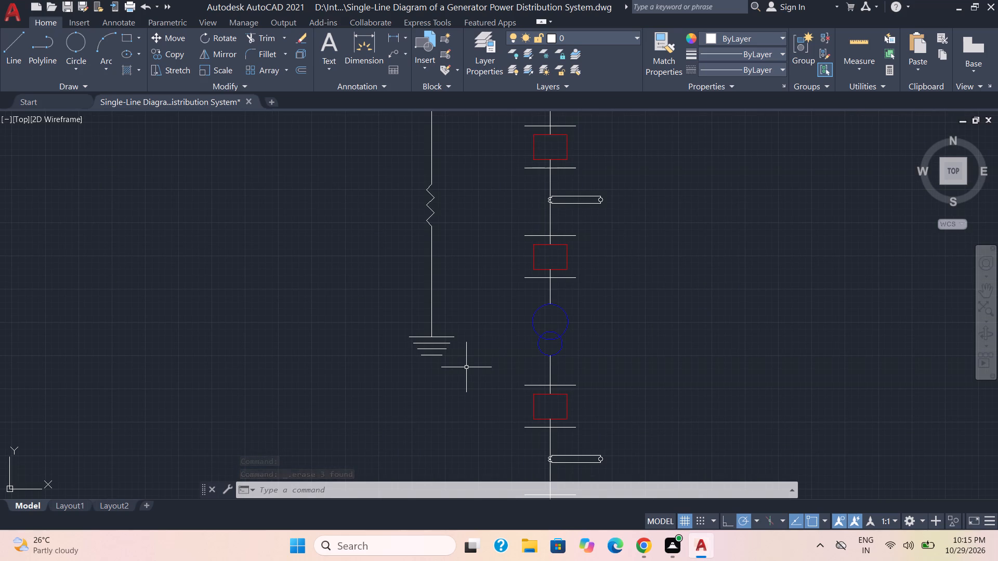
middle_drag(419, 219, 427, 373)
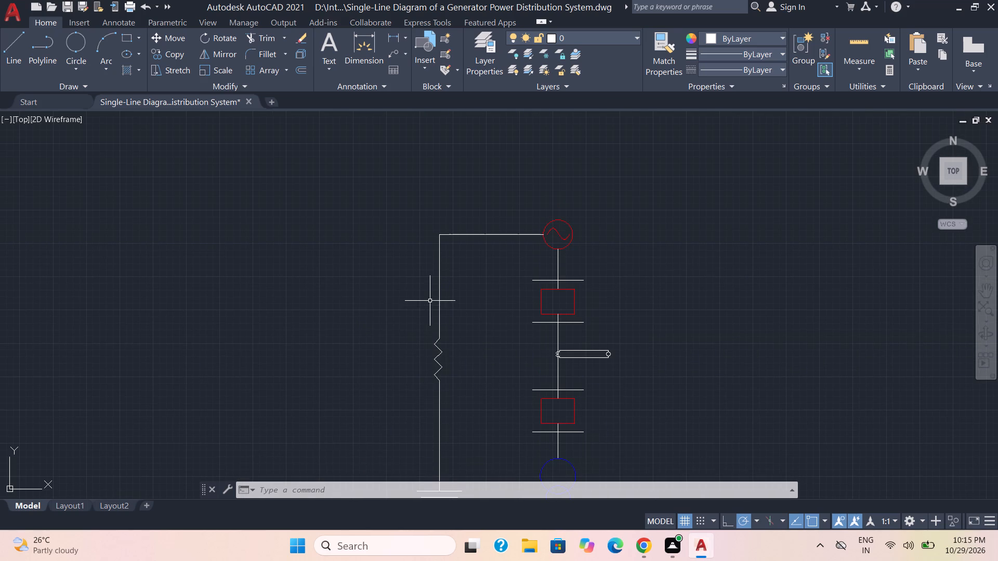
scroll(430, 297, up, 2)
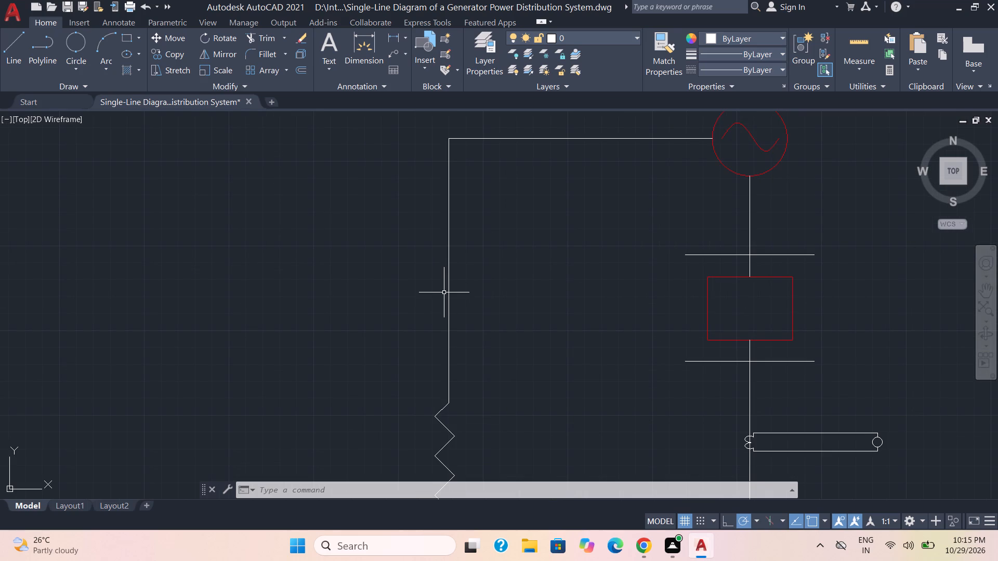
click(80, 45)
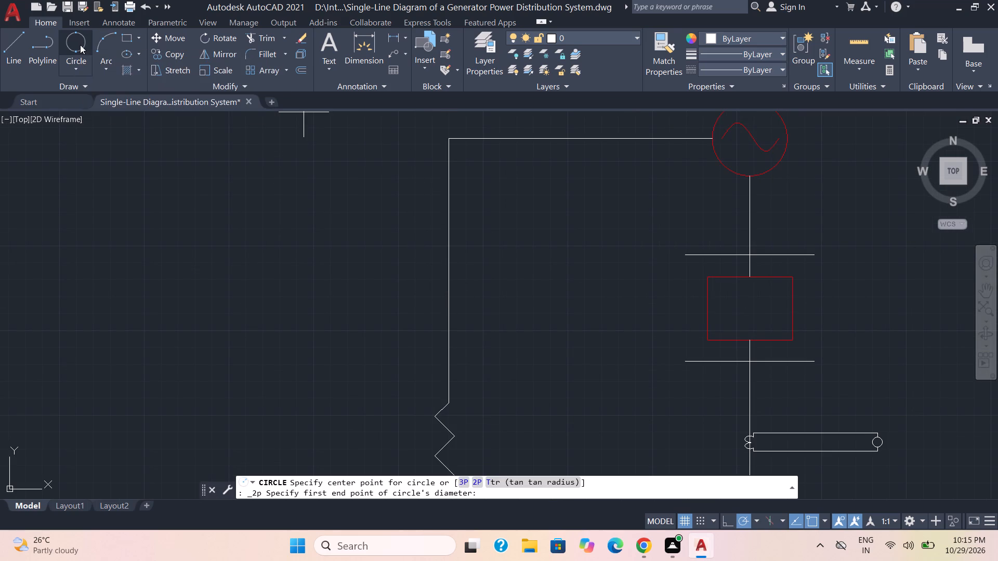
click(448, 207)
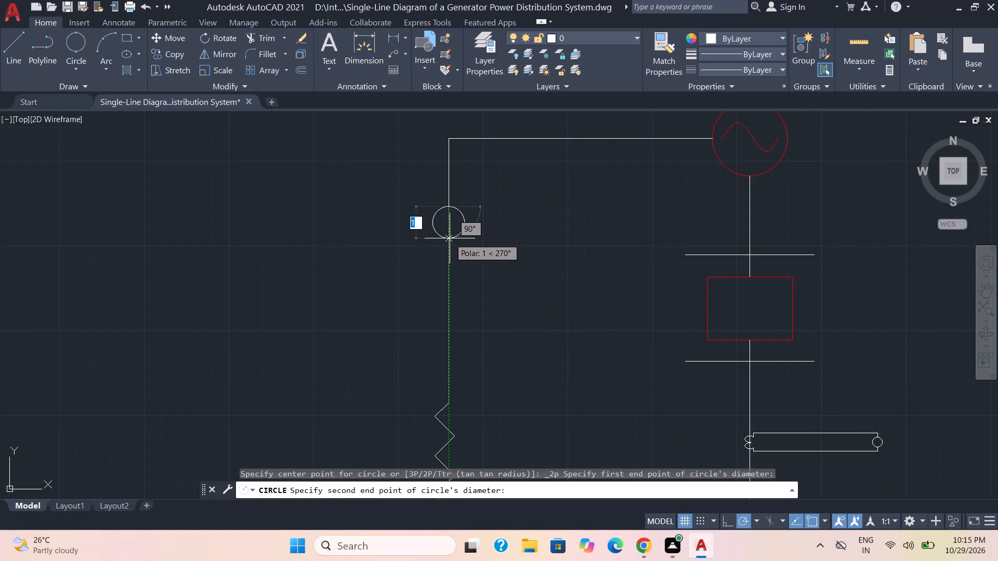
click(450, 240)
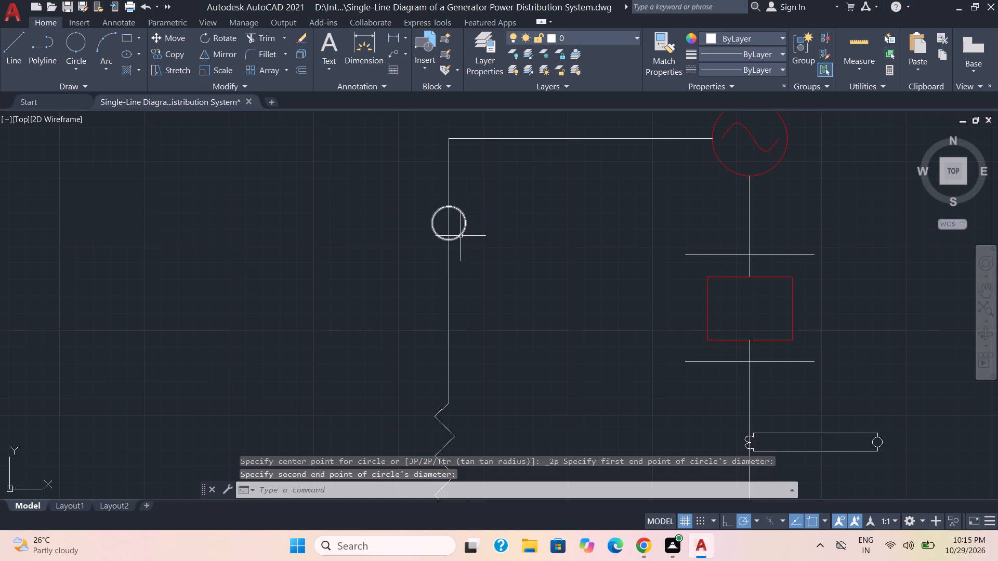
Copy the small circle upward by one radius, from its bottom point to its centre, so the two circles overlap.
click(461, 236)
click(149, 51)
click(156, 52)
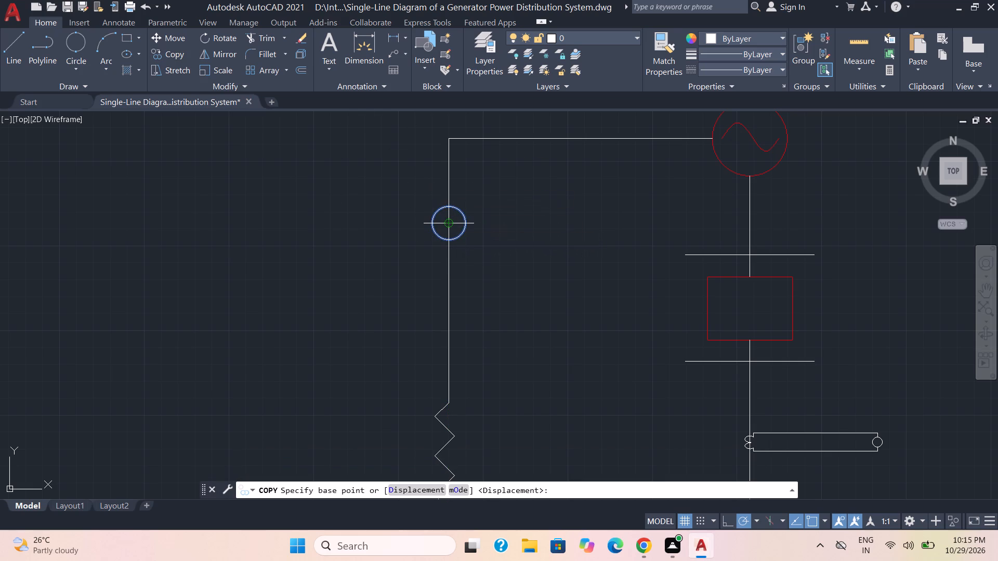
click(450, 242)
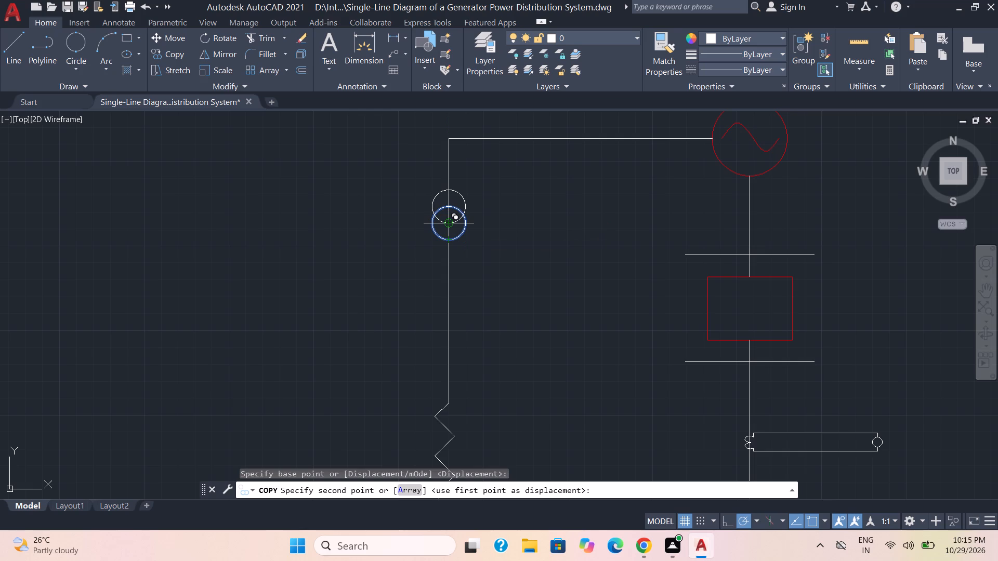
click(452, 227)
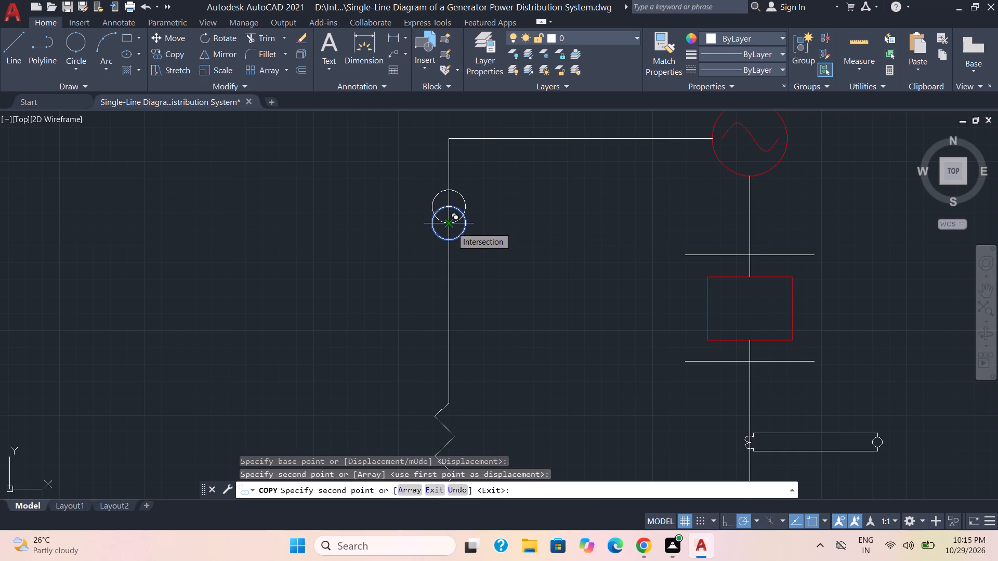
key(Escape)
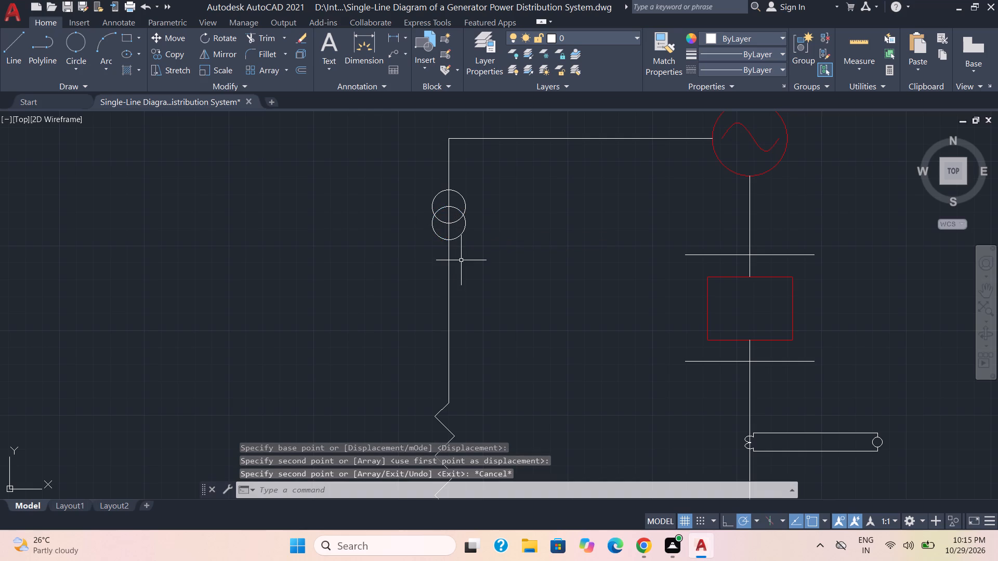
Draw a vertical helper line about 2 mm long just right of the branch line, crossing both small circles.
scroll(462, 263, up, 1)
middle_drag(458, 242, 460, 242)
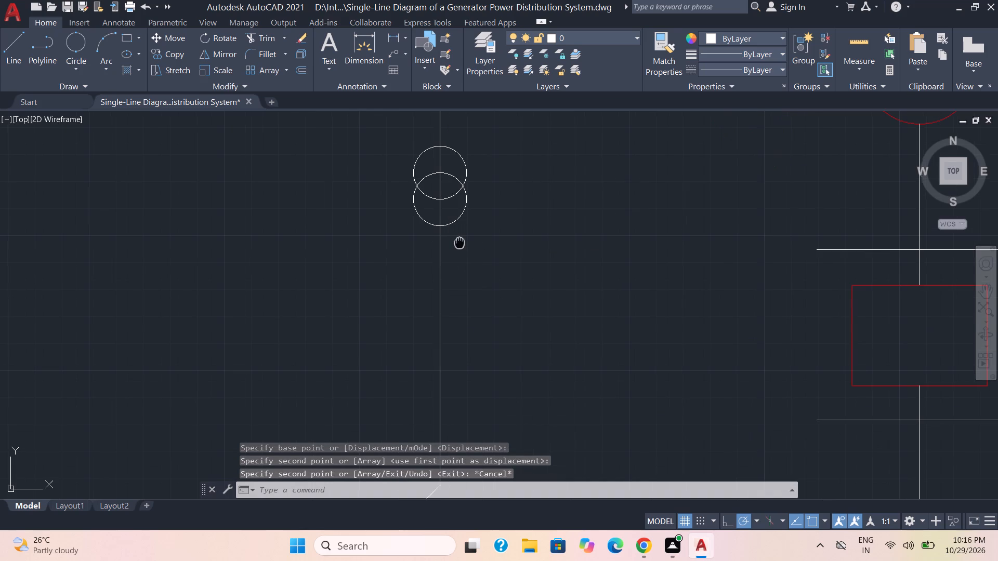
middle_drag(460, 242, 467, 277)
click(260, 42)
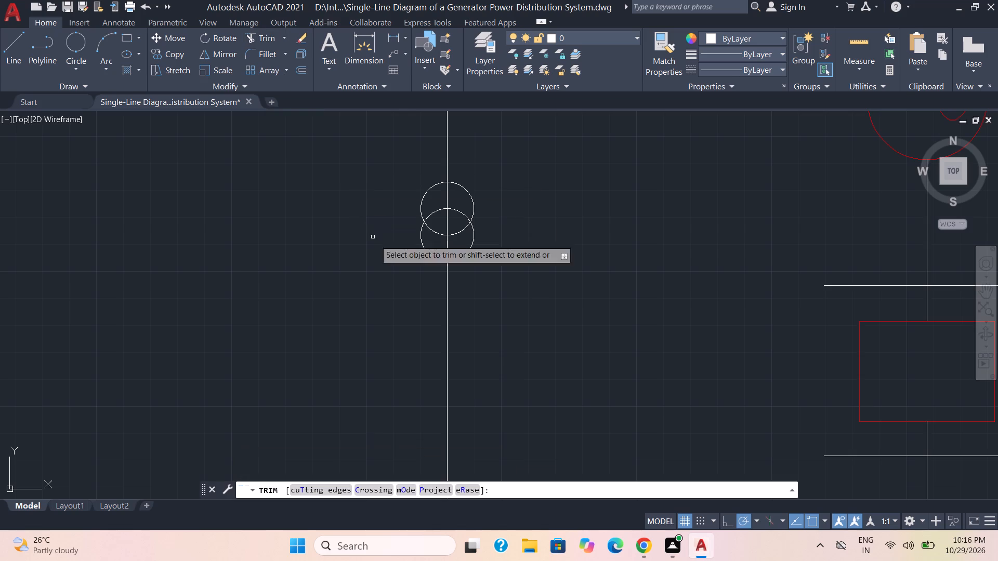
click(10, 44)
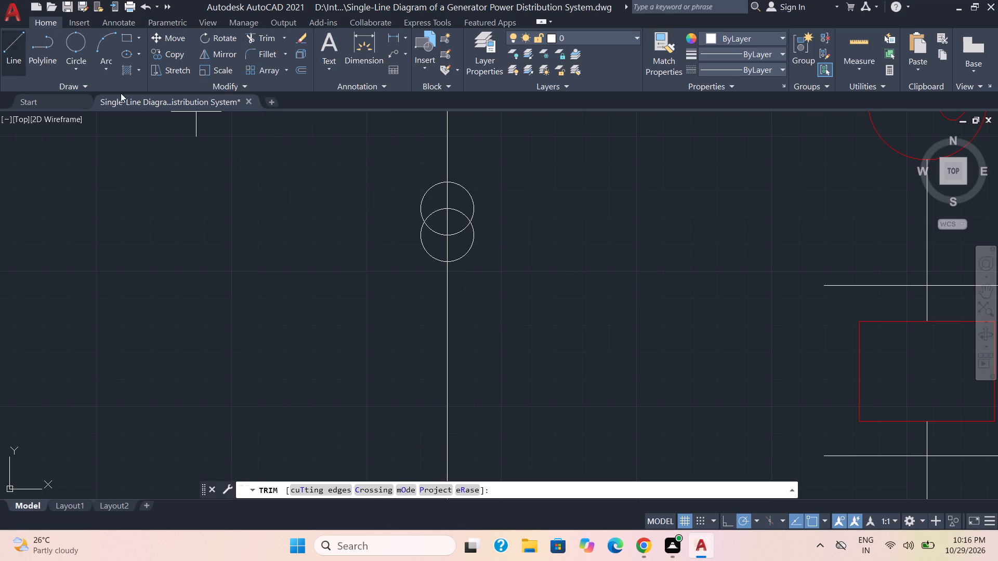
click(454, 279)
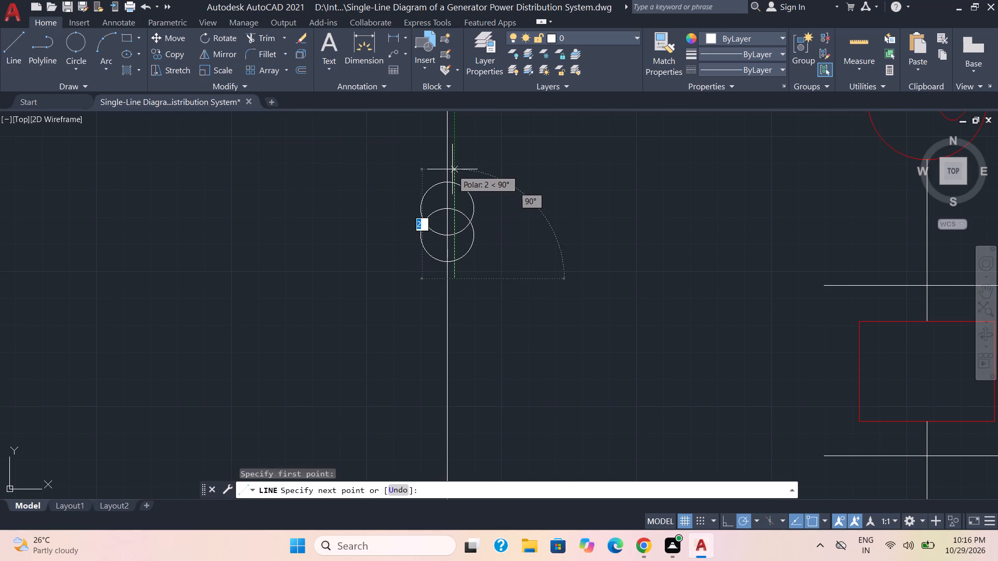
click(453, 170)
key(Escape)
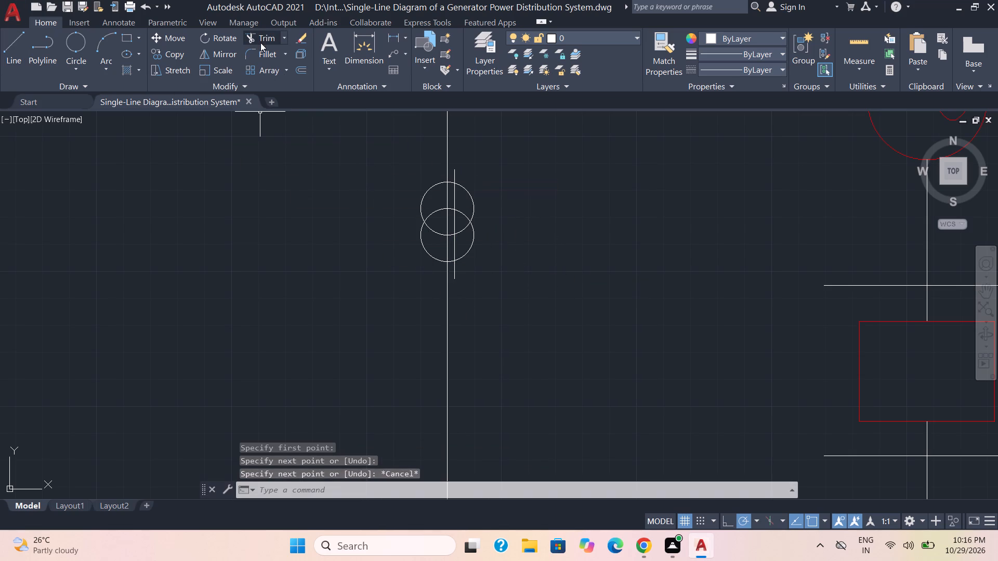
Trim the circles' left halves and the outer top and bottom arc pieces between the branch line and the helper line.
click(261, 34)
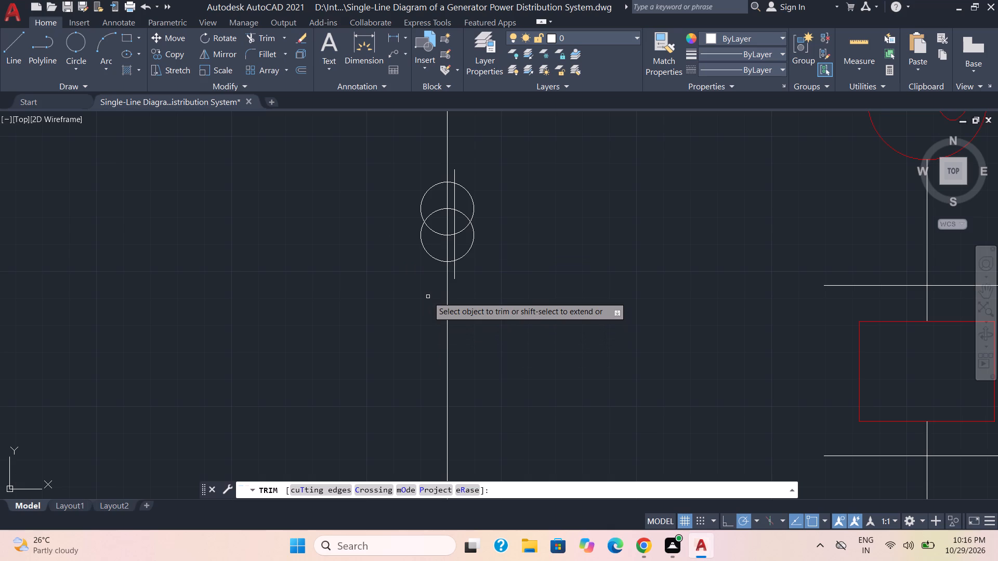
click(428, 297)
click(438, 177)
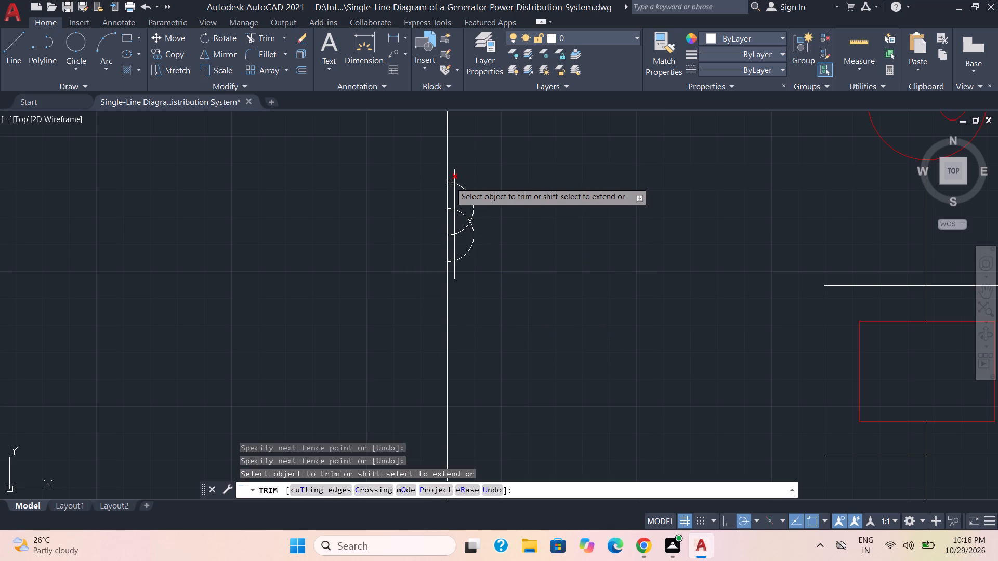
click(450, 182)
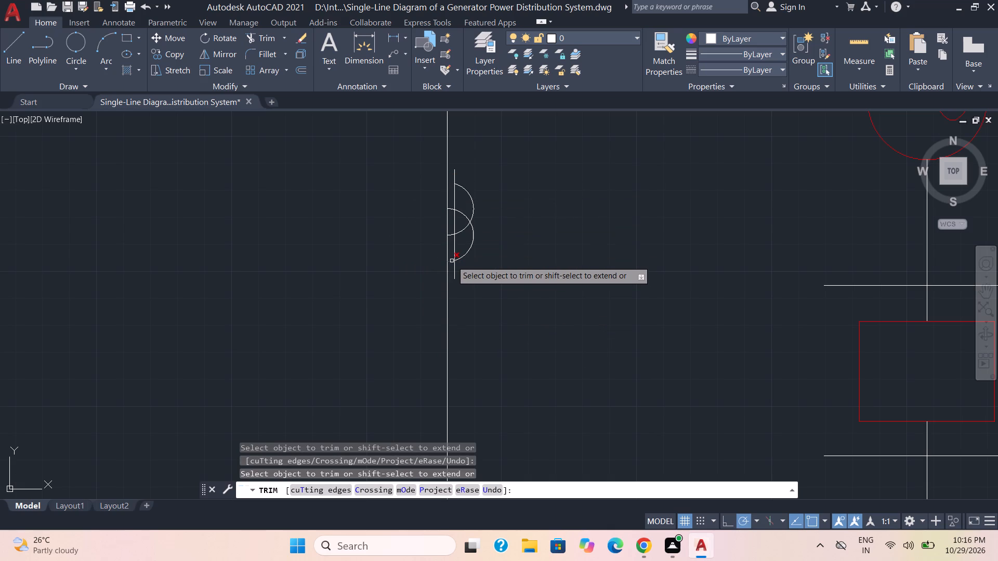
click(452, 260)
key(Escape)
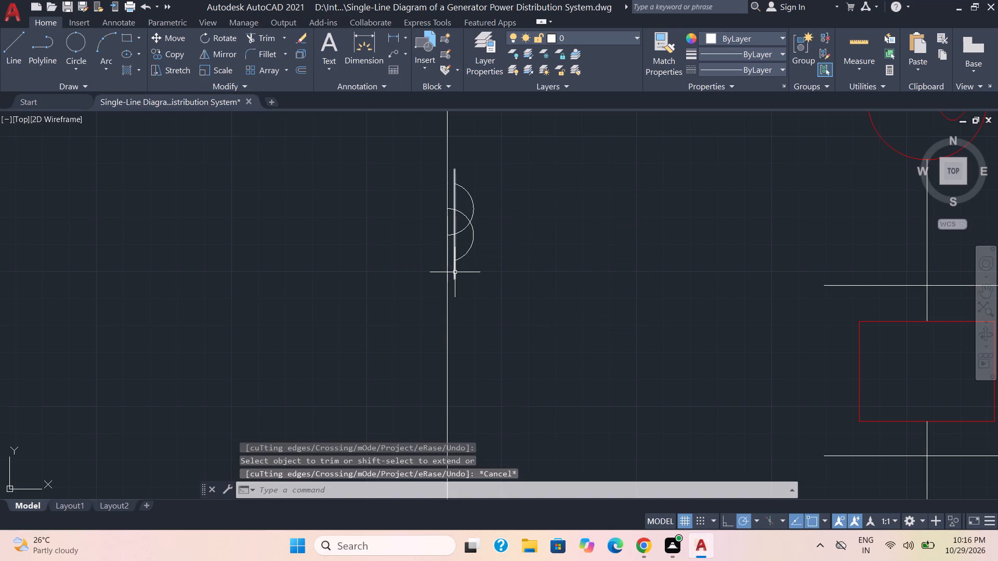
Delete the vertical helper line crossing the two coil arcs.
click(454, 272)
key(Delete)
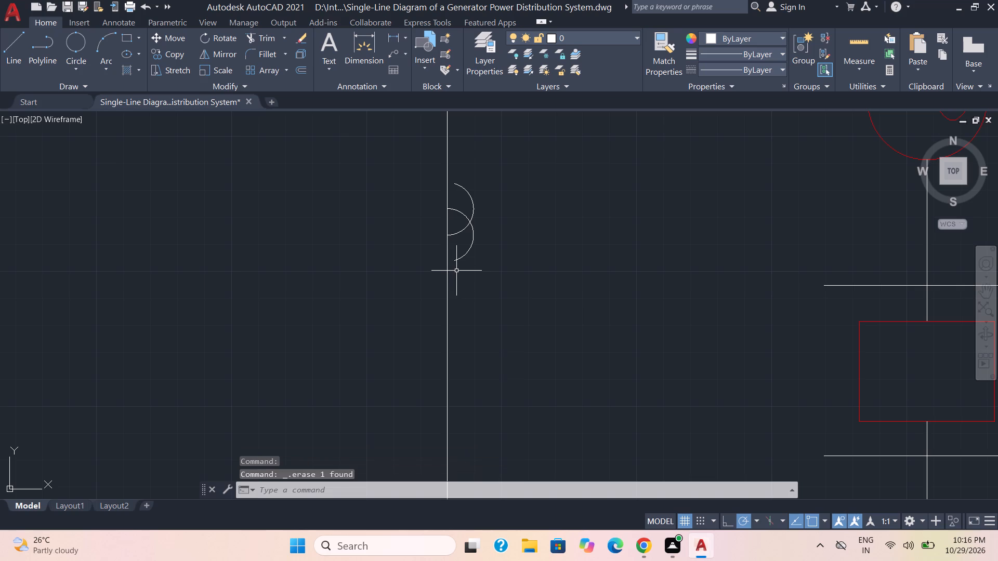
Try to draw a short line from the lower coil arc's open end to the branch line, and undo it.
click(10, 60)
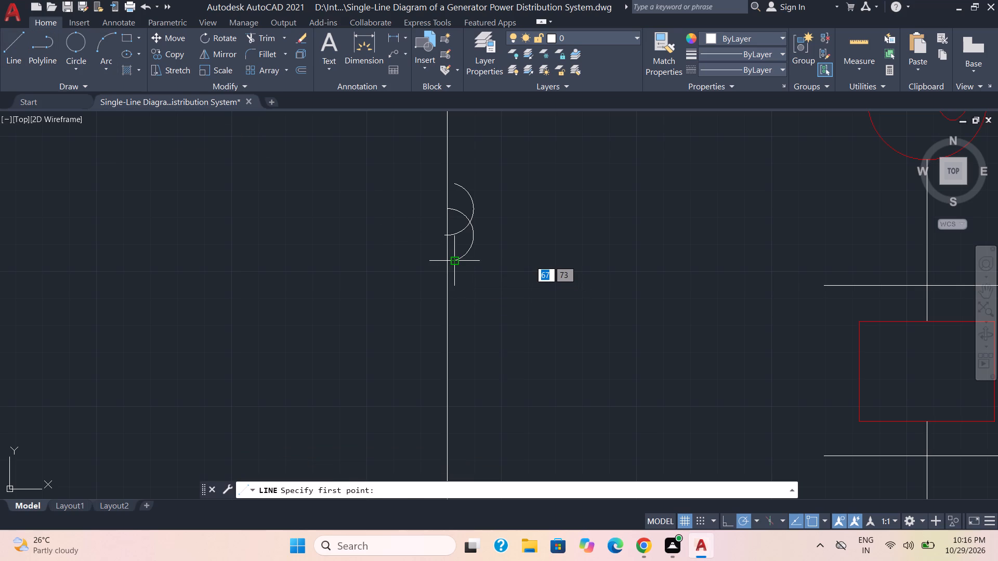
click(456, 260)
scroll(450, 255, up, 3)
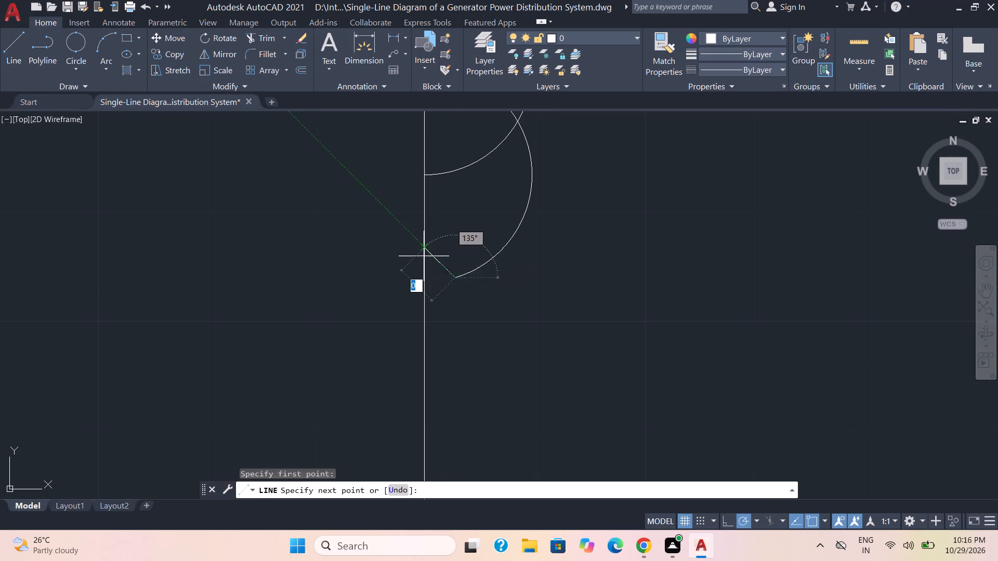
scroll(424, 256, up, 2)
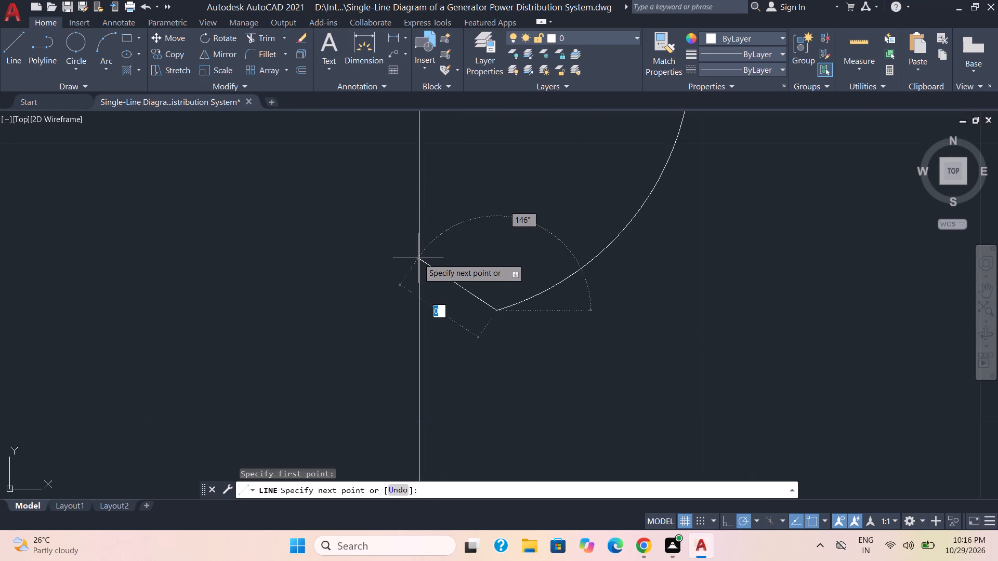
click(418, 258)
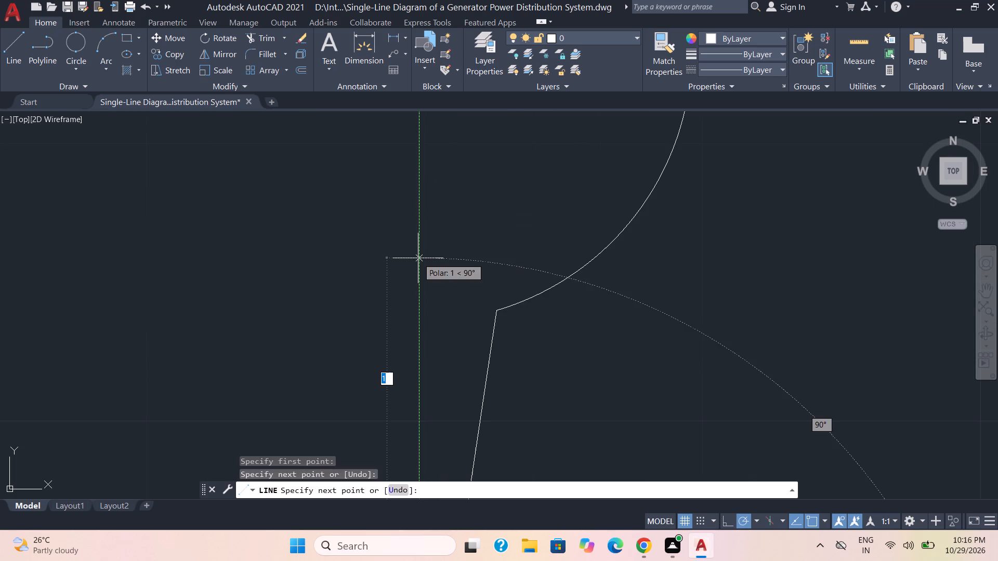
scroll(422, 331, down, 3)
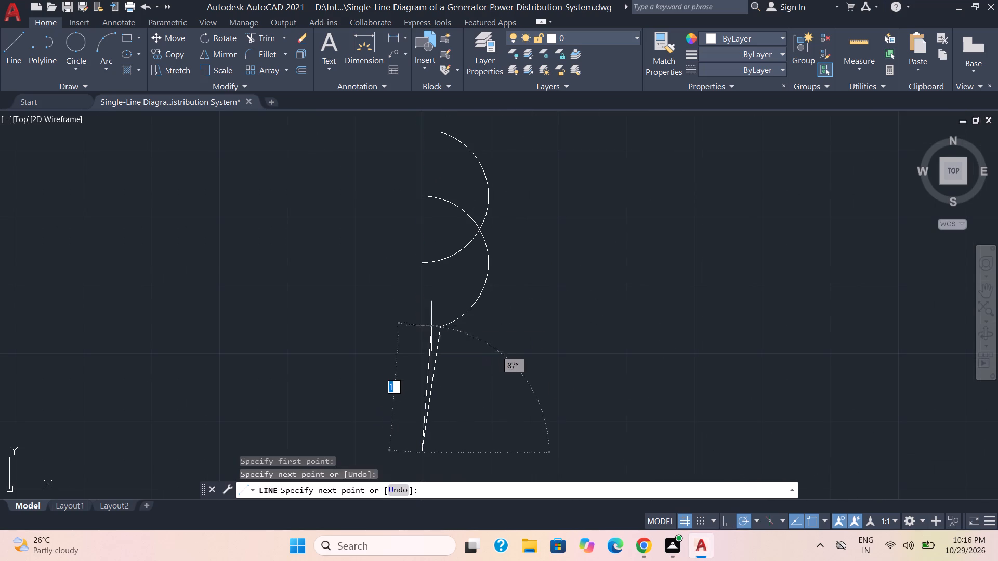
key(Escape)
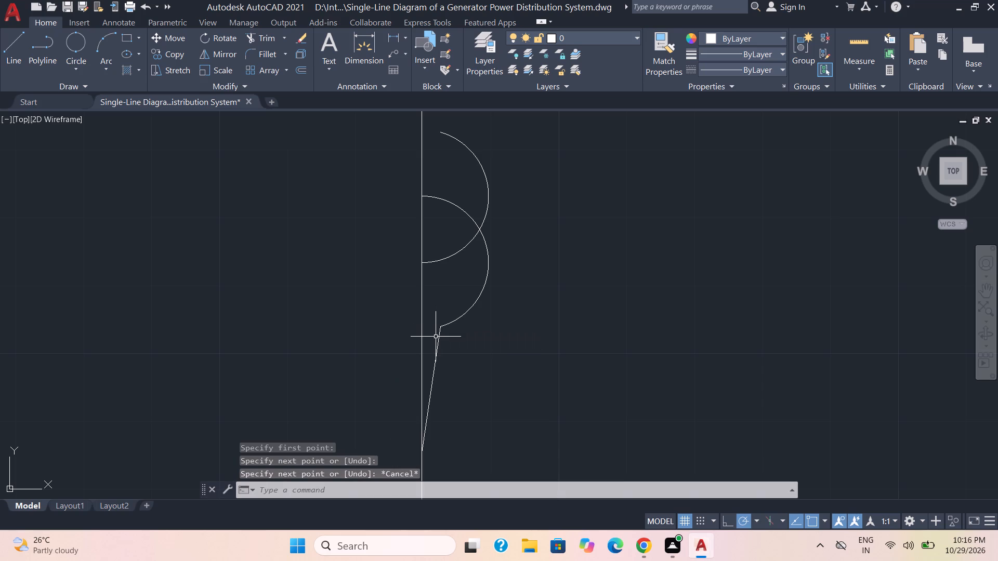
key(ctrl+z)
Draw connected lines from the lower coil arc's open end diagonally to the branch line, down along it, and about 4 mm left.
click(6, 55)
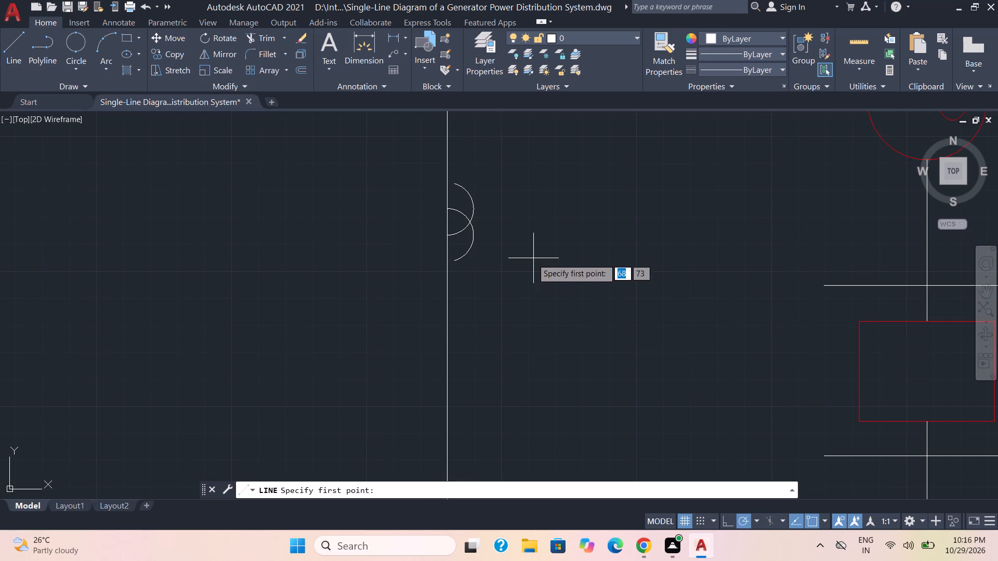
scroll(456, 259, up, 2)
click(445, 260)
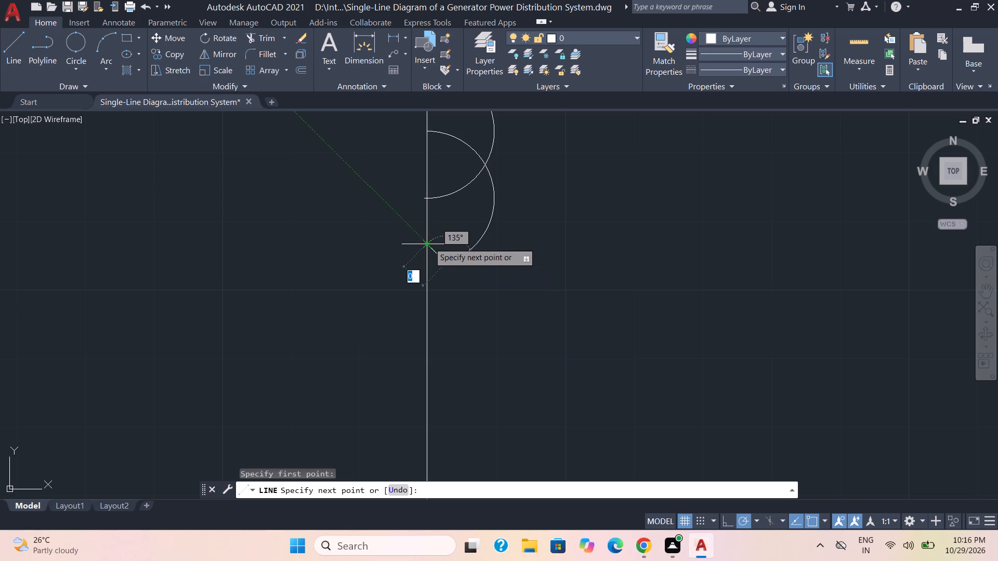
click(429, 243)
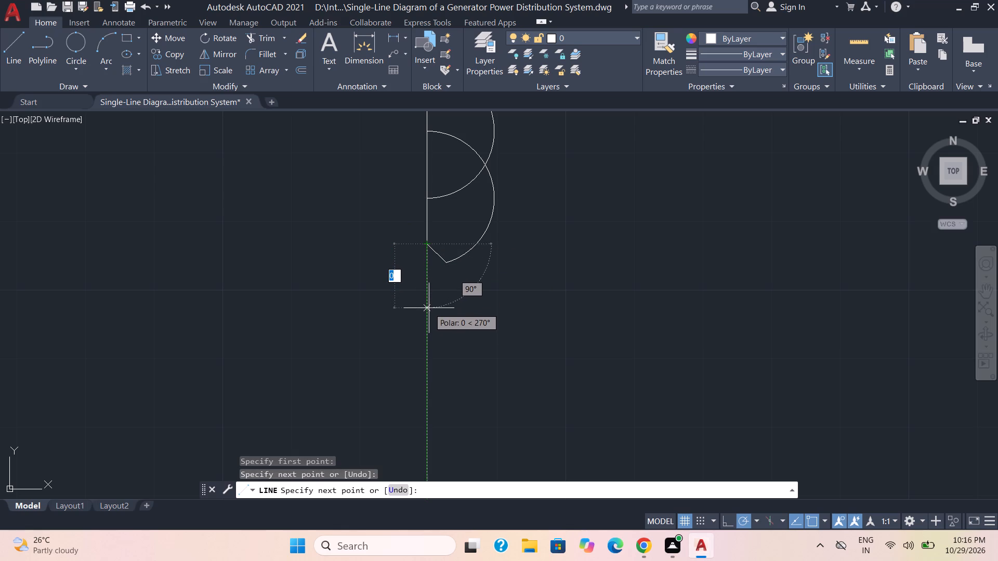
click(428, 330)
scroll(268, 319, down, 4)
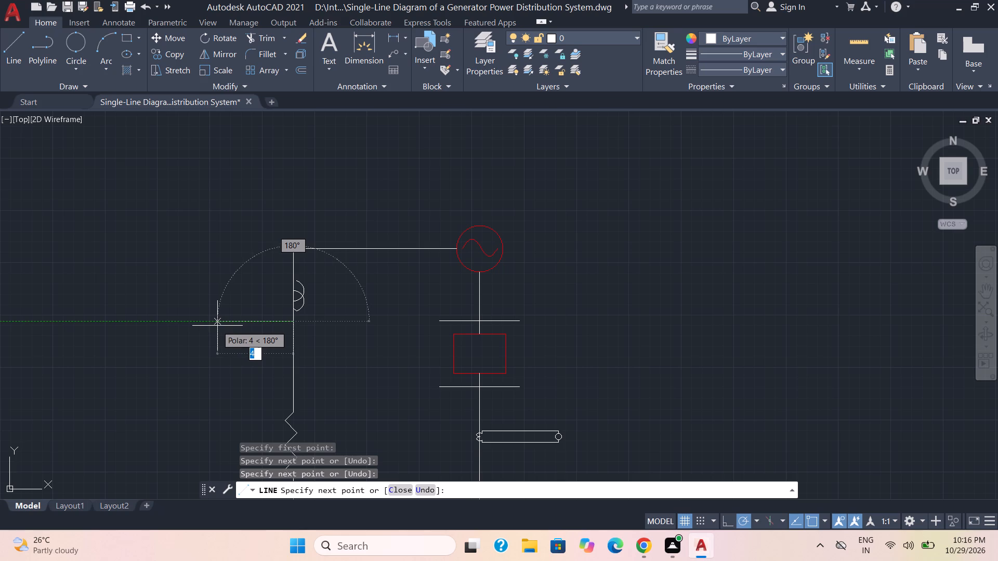
click(218, 326)
key(Escape)
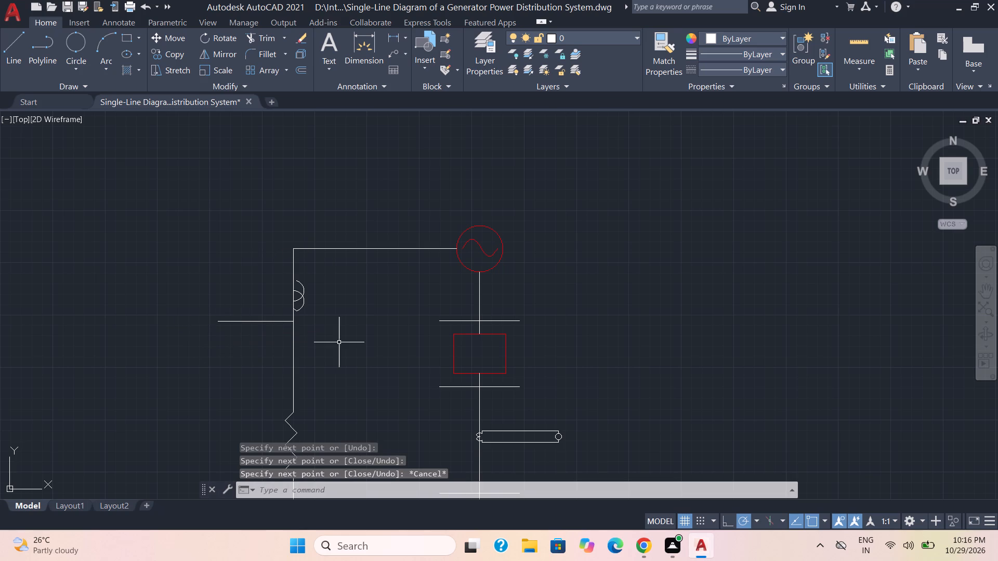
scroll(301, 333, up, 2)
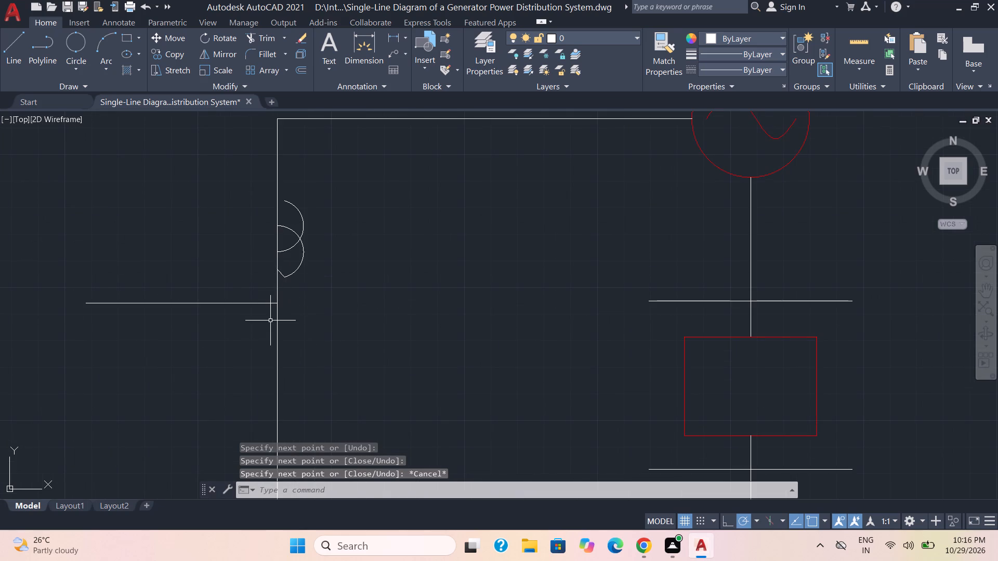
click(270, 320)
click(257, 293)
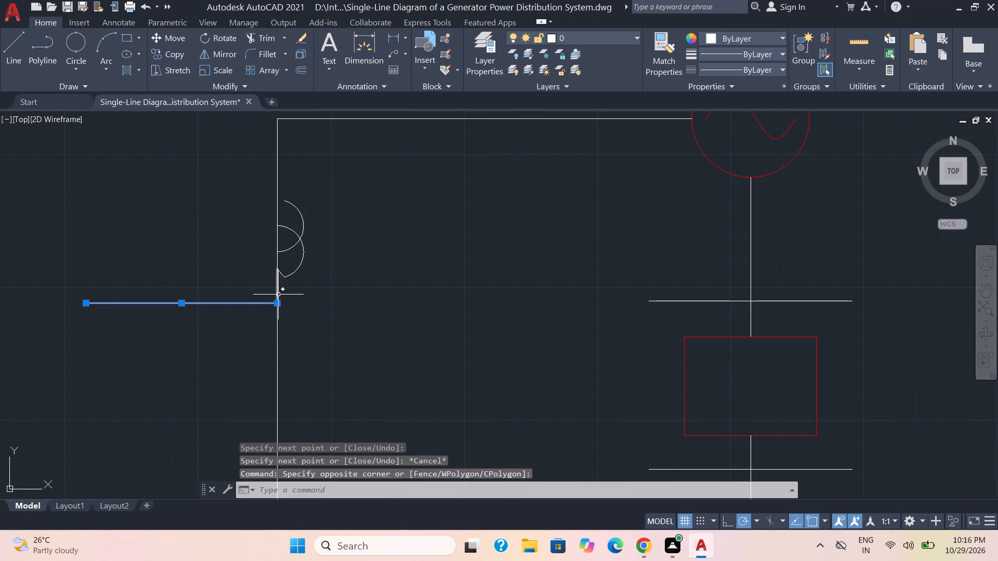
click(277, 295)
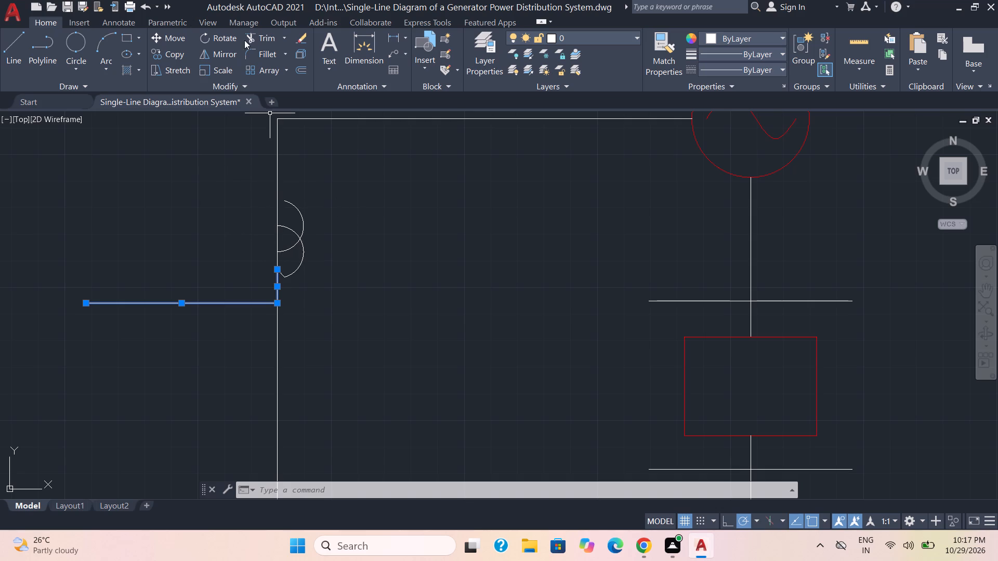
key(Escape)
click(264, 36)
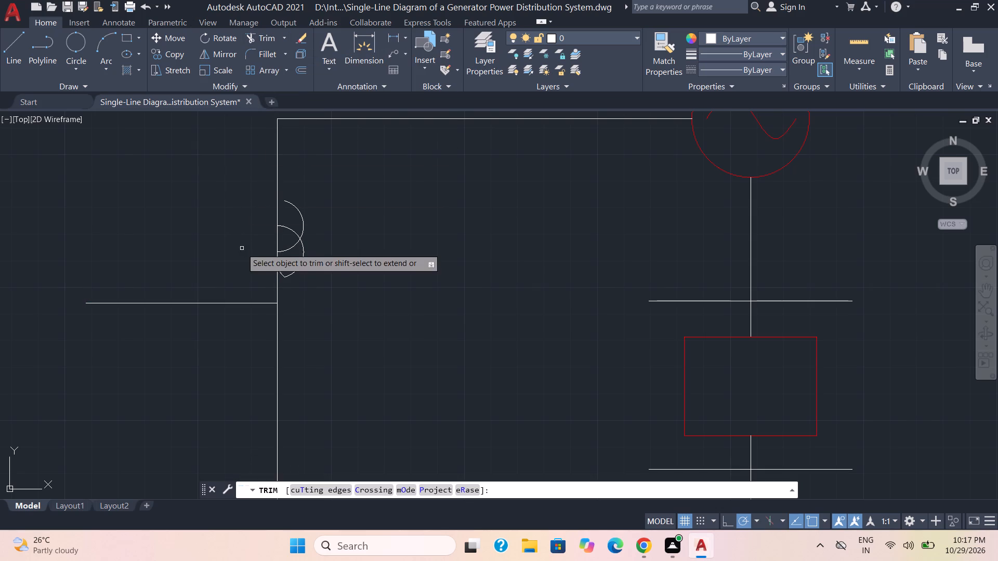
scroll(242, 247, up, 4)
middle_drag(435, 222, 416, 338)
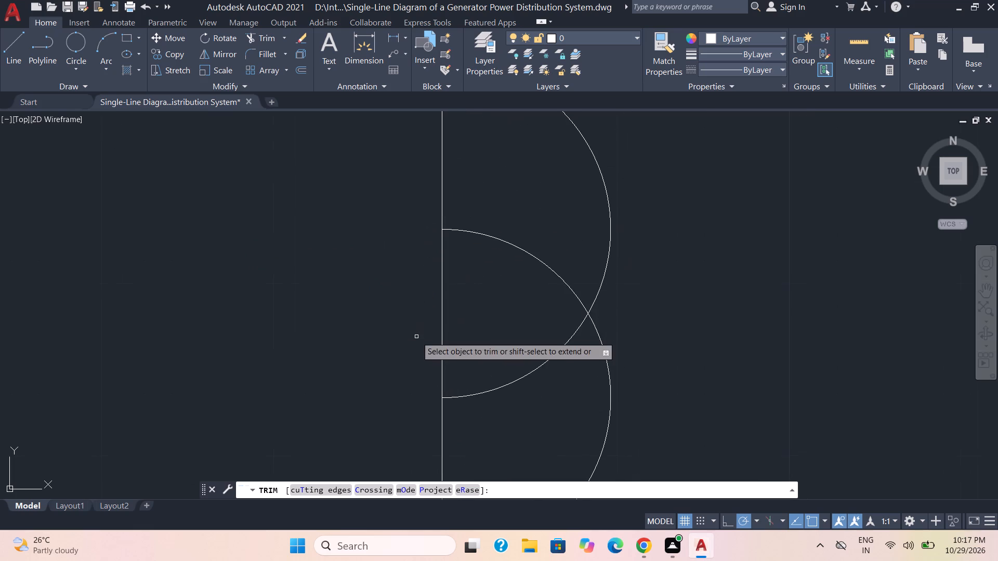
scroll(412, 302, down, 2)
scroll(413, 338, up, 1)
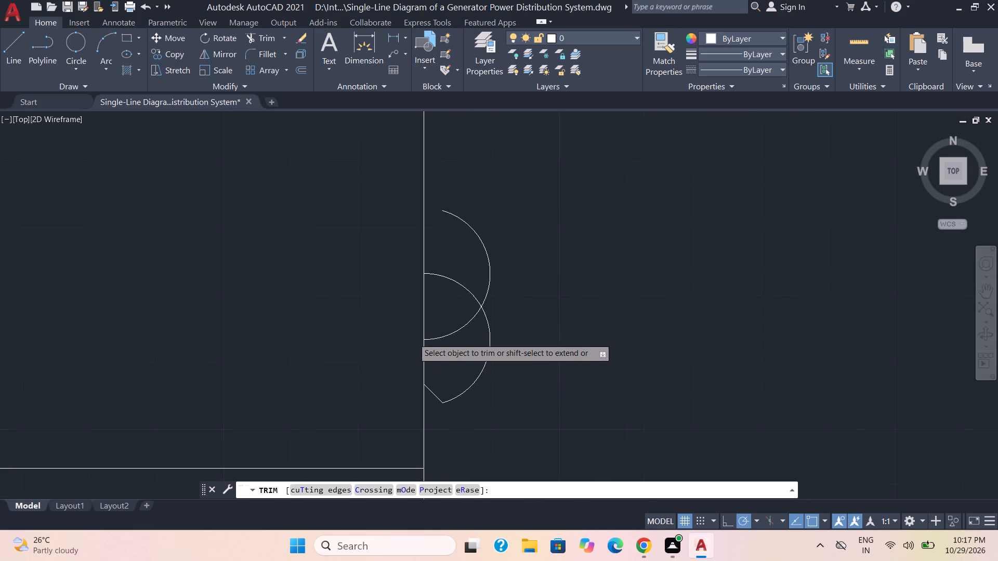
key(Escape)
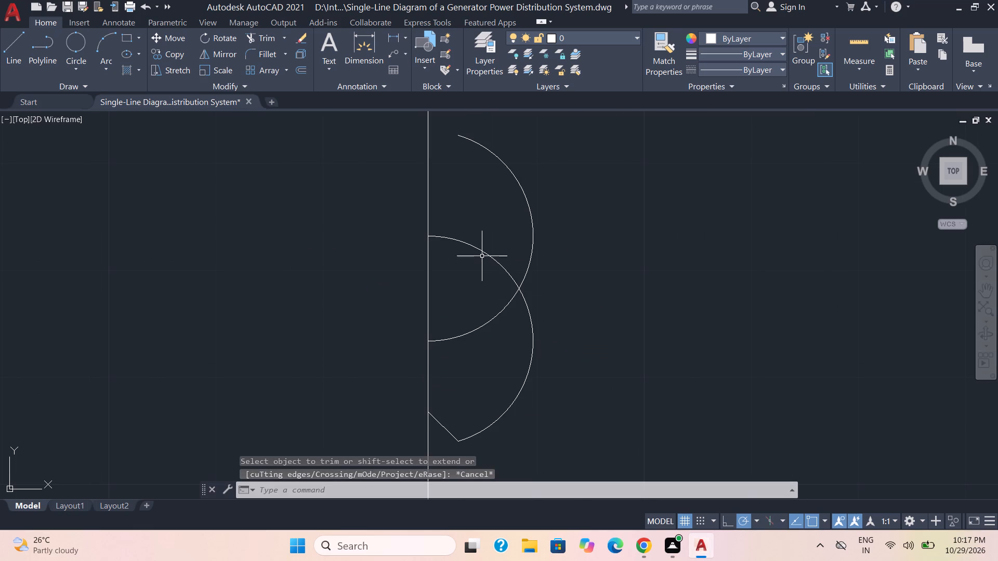
Mirror the two coil arcs about the vertical branch line, keeping the source arcs.
click(484, 251)
click(493, 318)
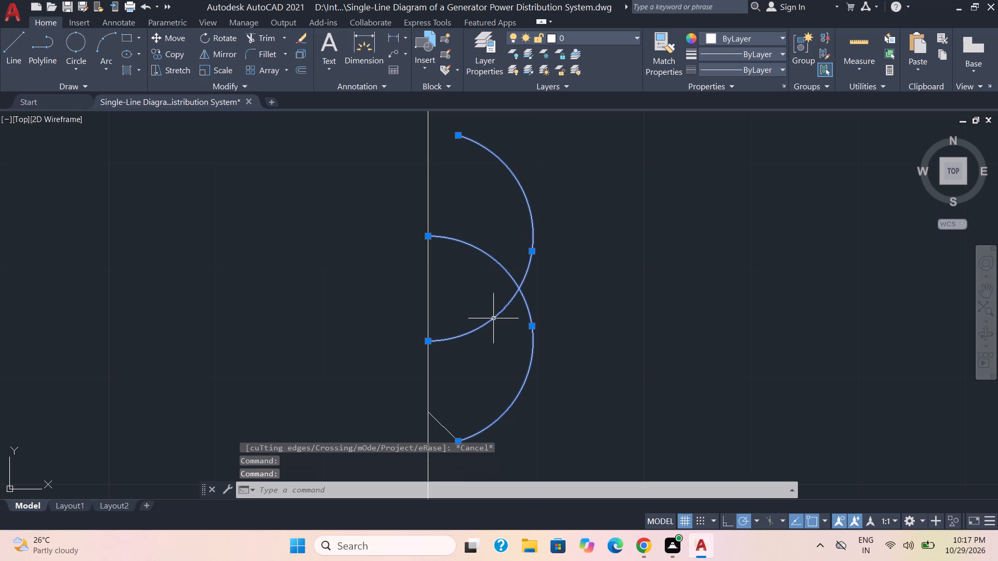
click(234, 54)
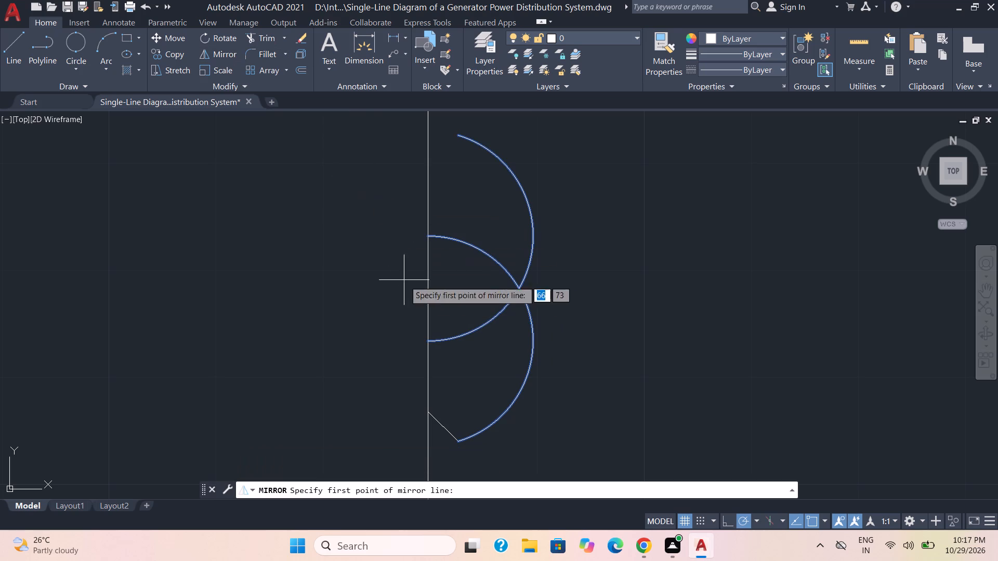
click(428, 292)
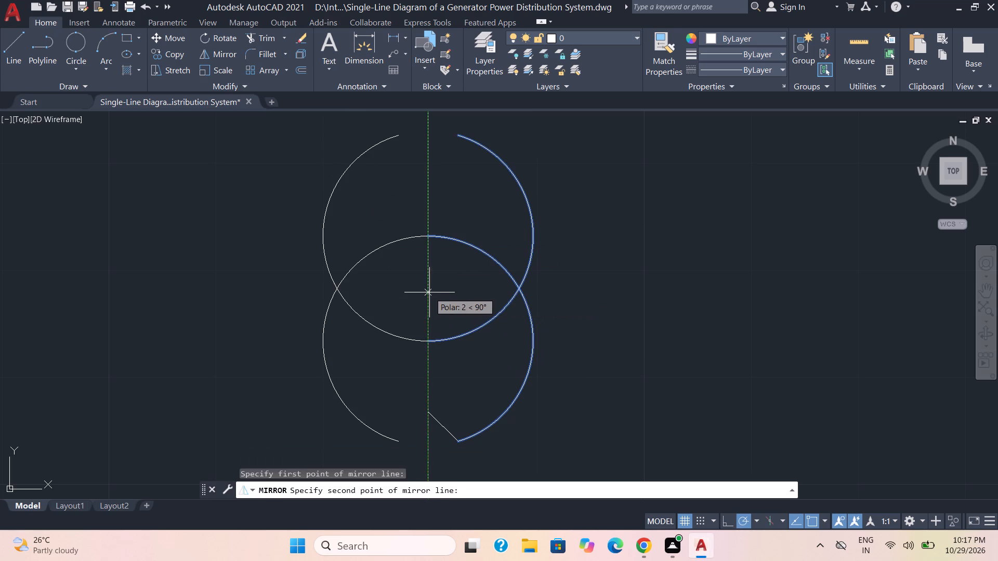
click(430, 287)
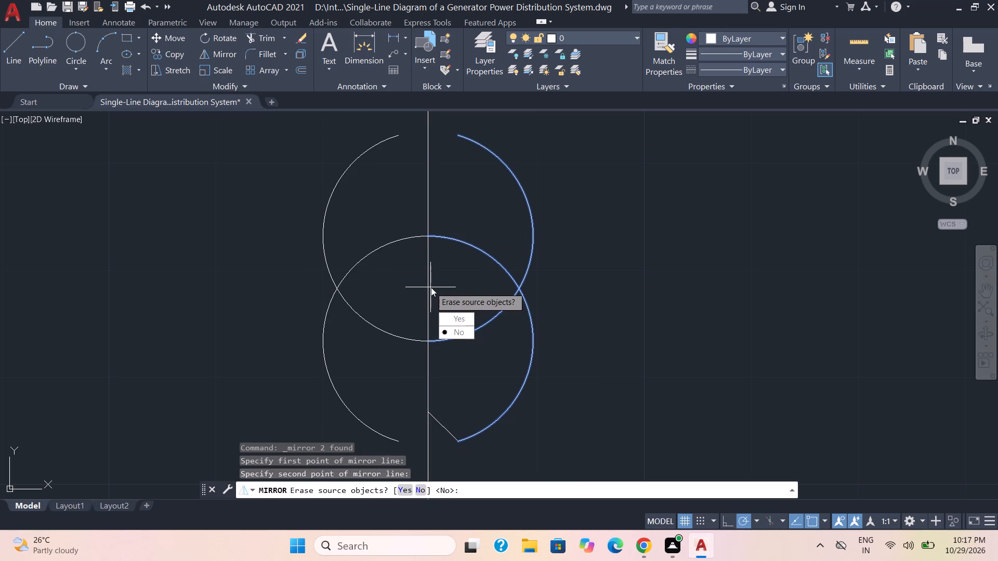
drag(454, 331, 430, 287)
key(Escape)
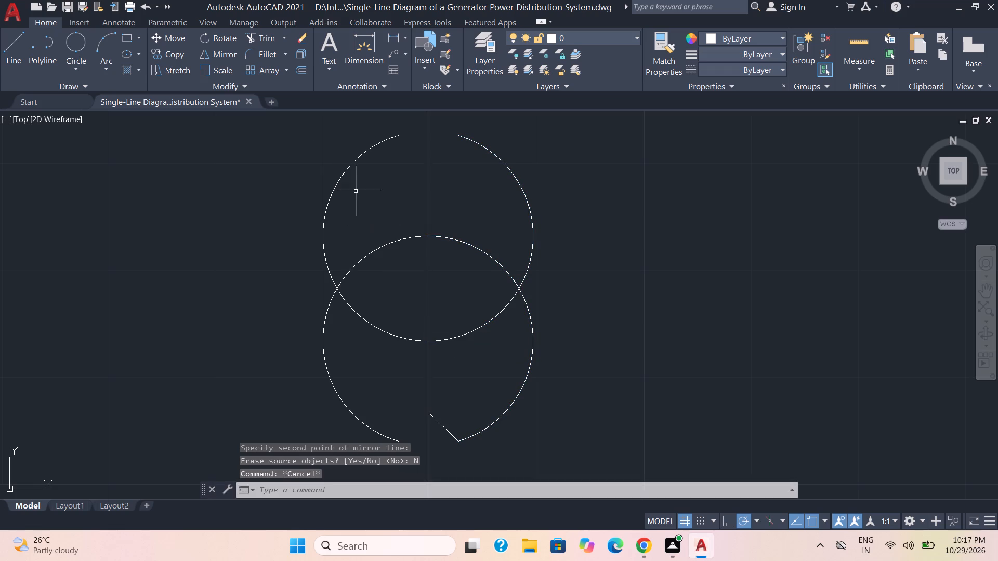
Trim the outer parts of the two mirrored arcs on the branch line's left side, above and below where they cross.
click(261, 34)
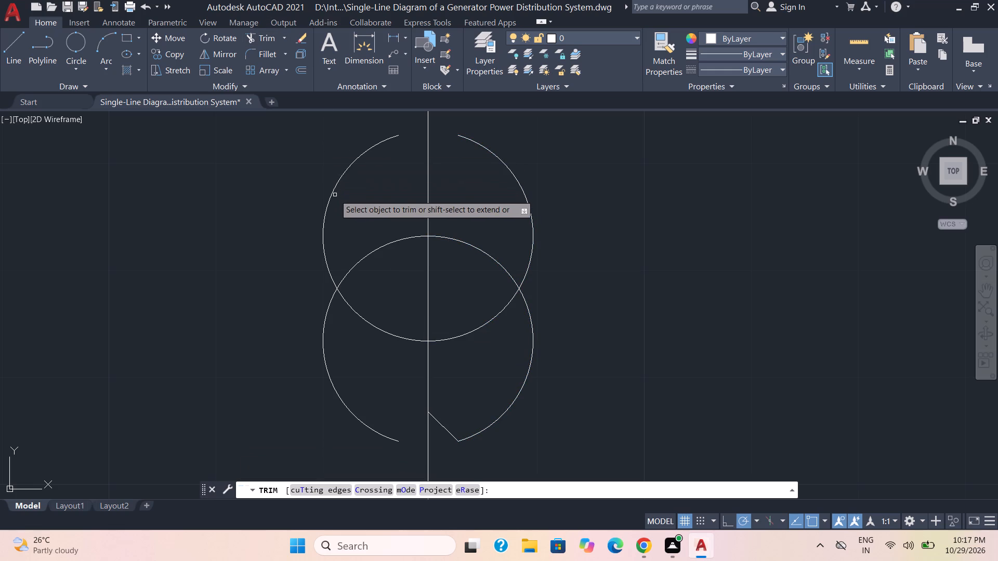
click(329, 198)
click(325, 375)
click(335, 371)
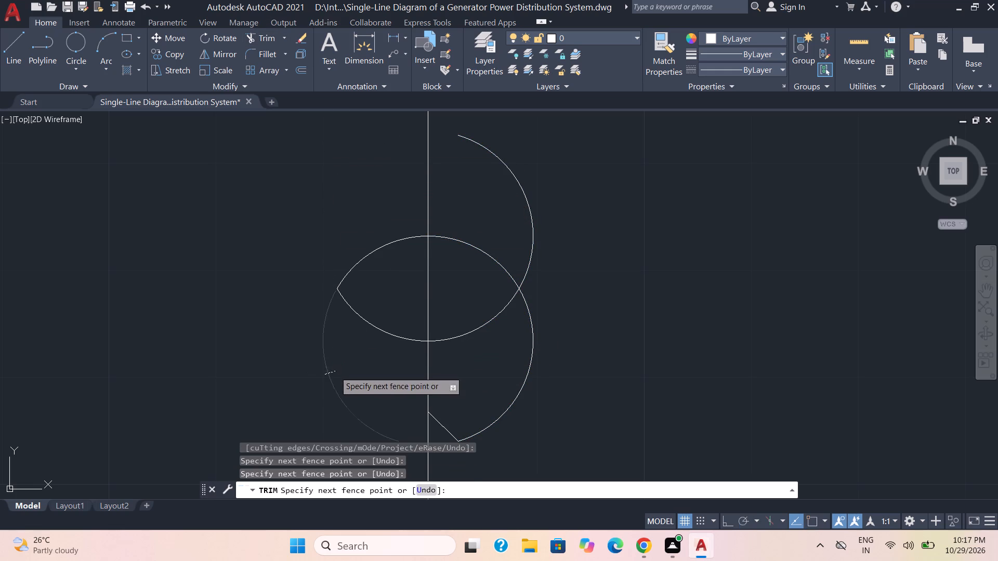
key(Escape)
Draw connected lines from the upper coil arc's open end diagonally to the branch line and about 4 mm left, aligned with the lower horizontal line.
scroll(465, 197, down, 1)
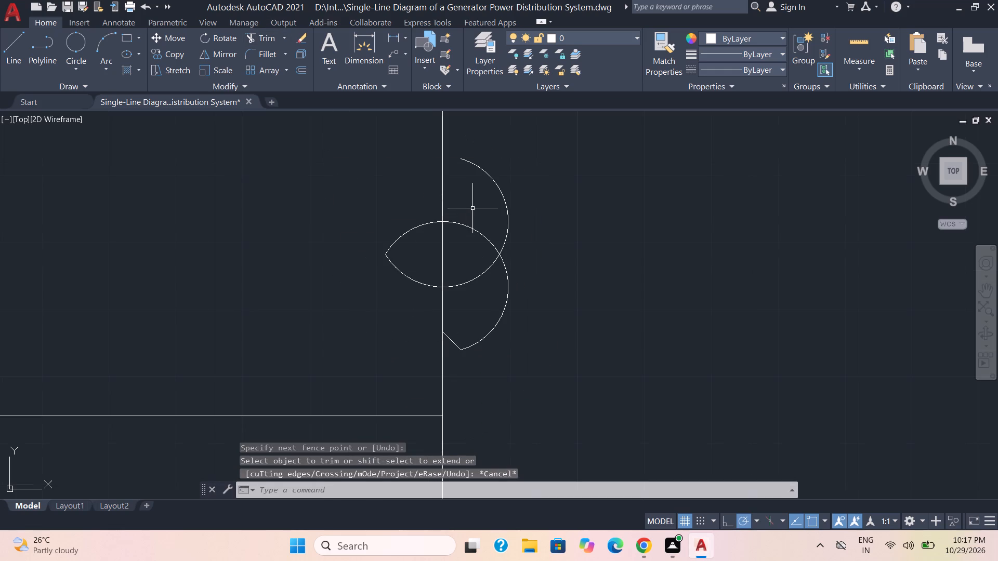
middle_drag(474, 205, 484, 260)
scroll(487, 233, down, 2)
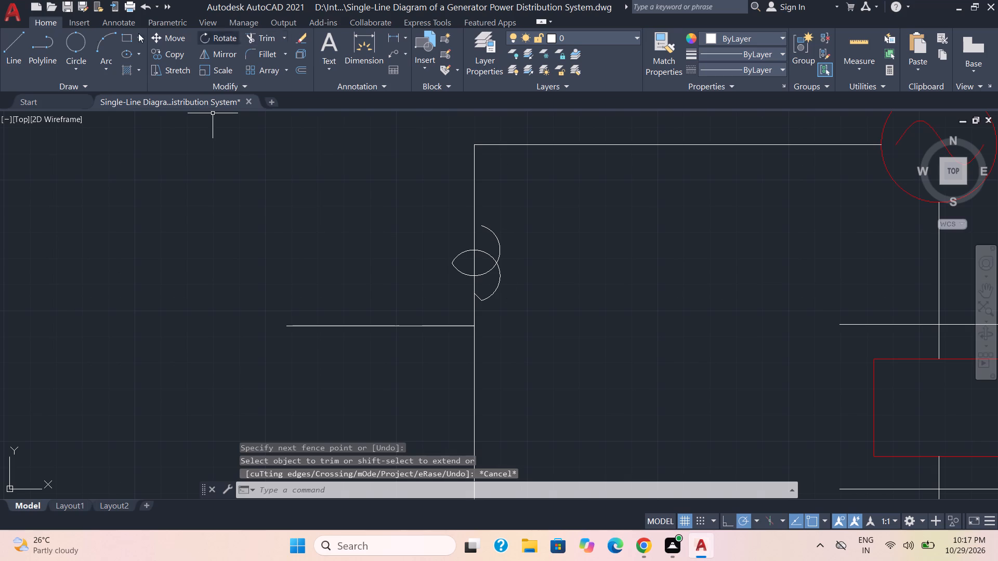
click(8, 48)
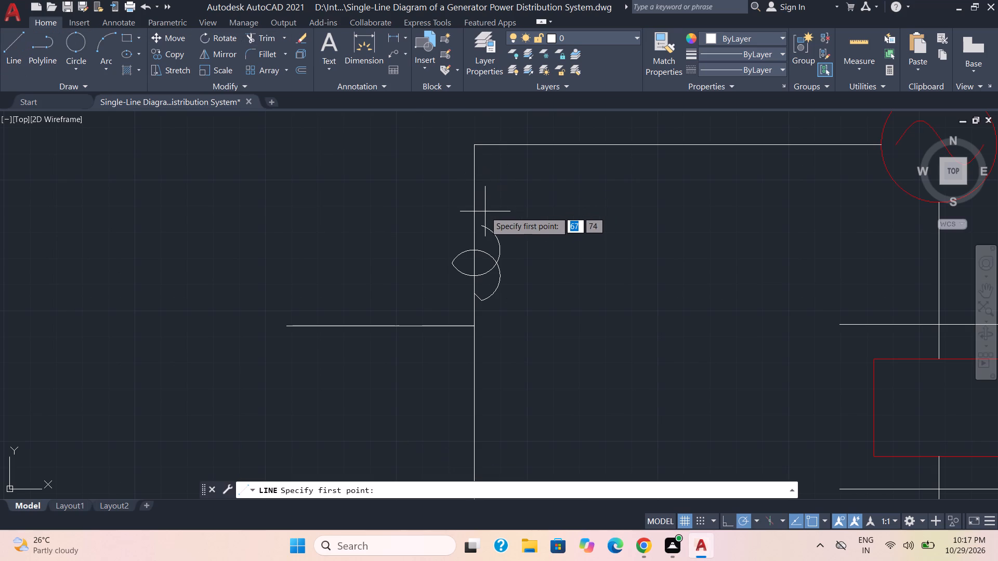
click(482, 225)
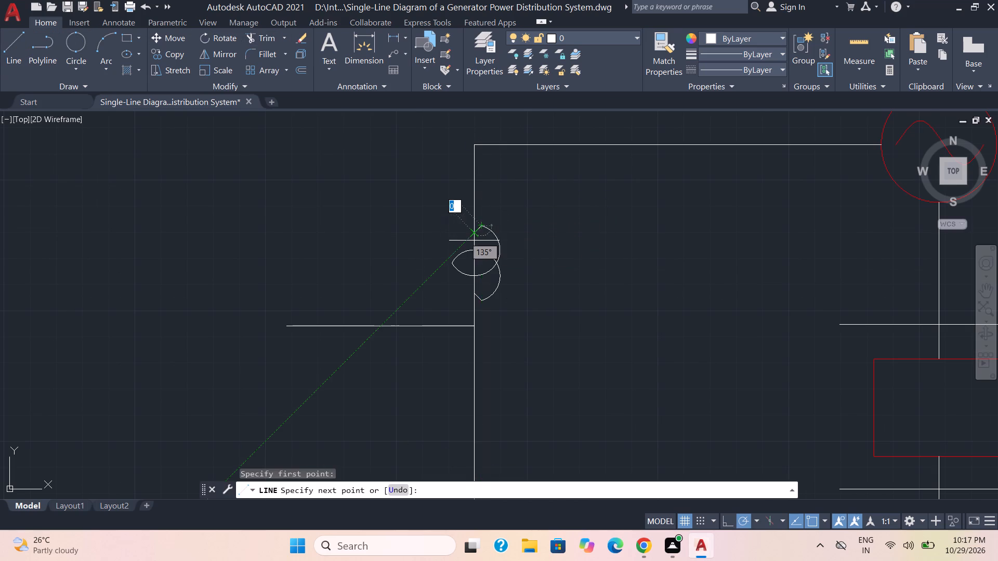
scroll(474, 241, up, 1)
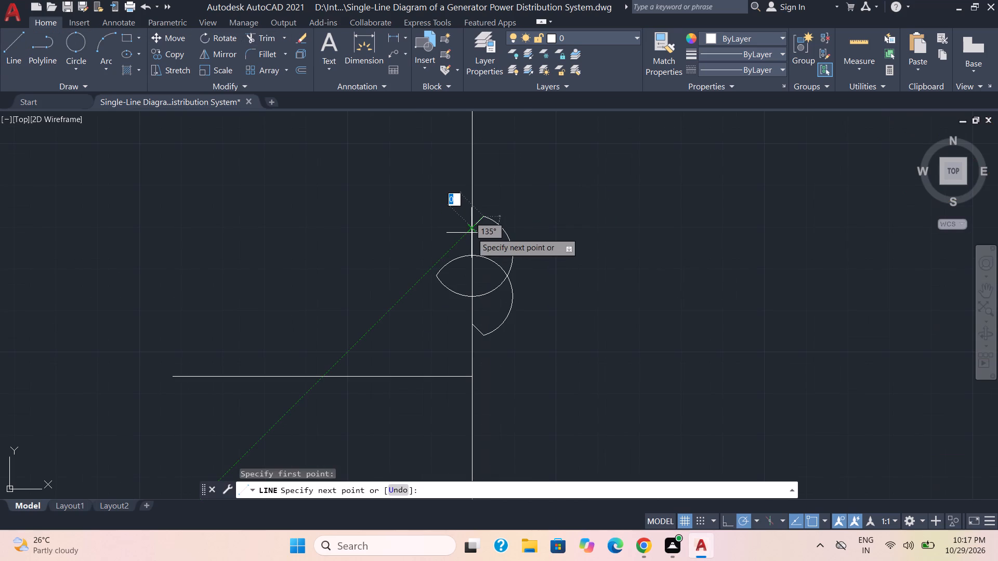
click(471, 233)
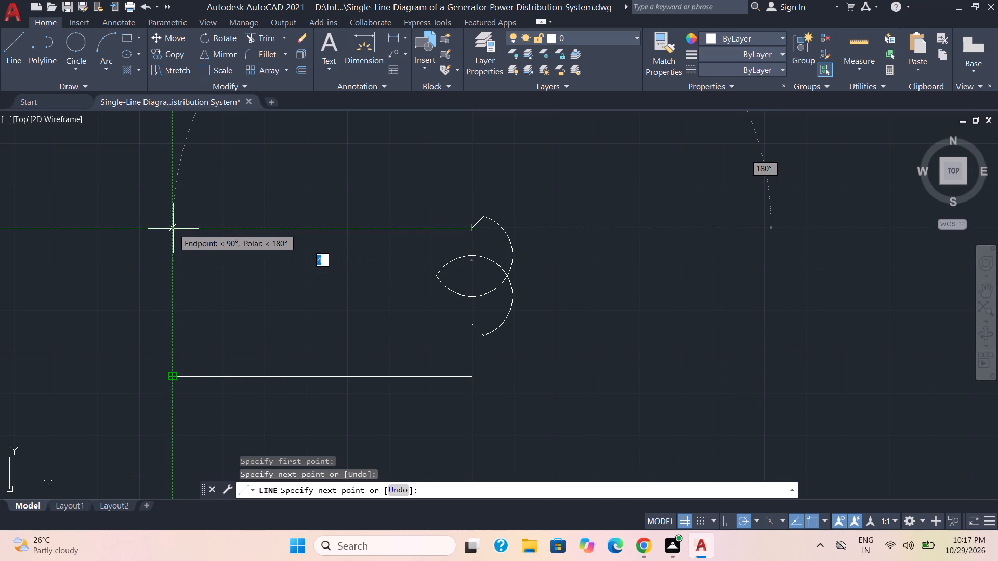
click(174, 229)
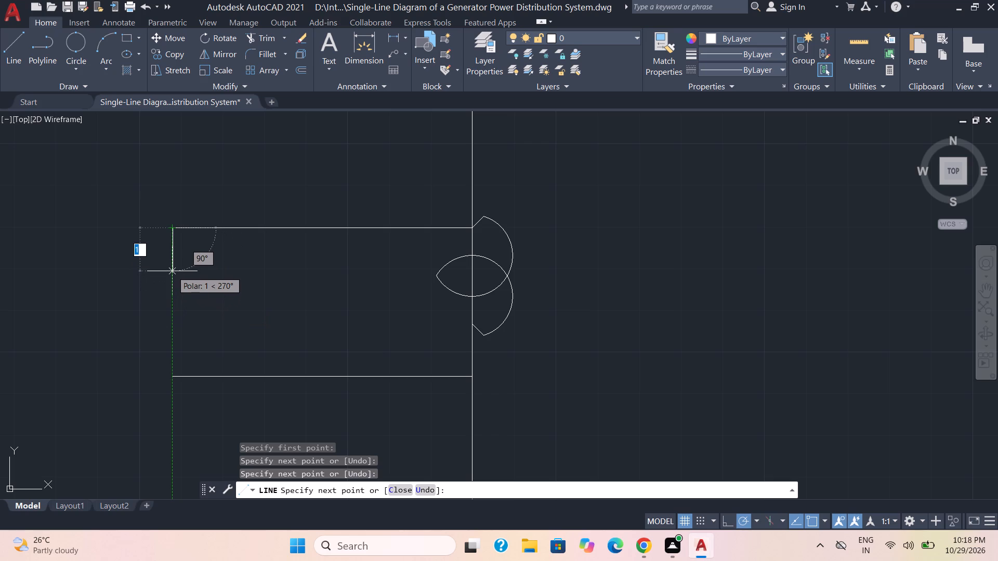
key(Escape)
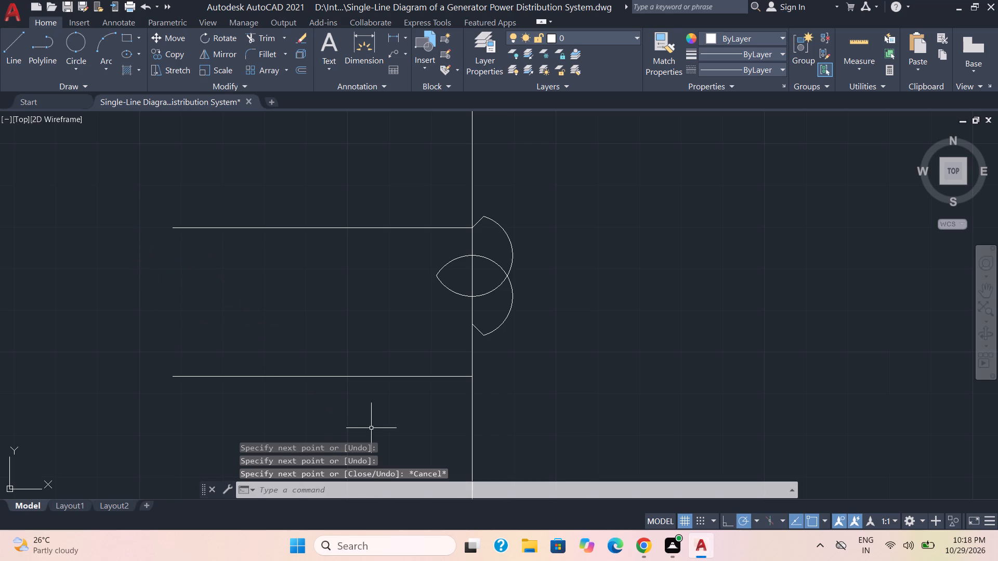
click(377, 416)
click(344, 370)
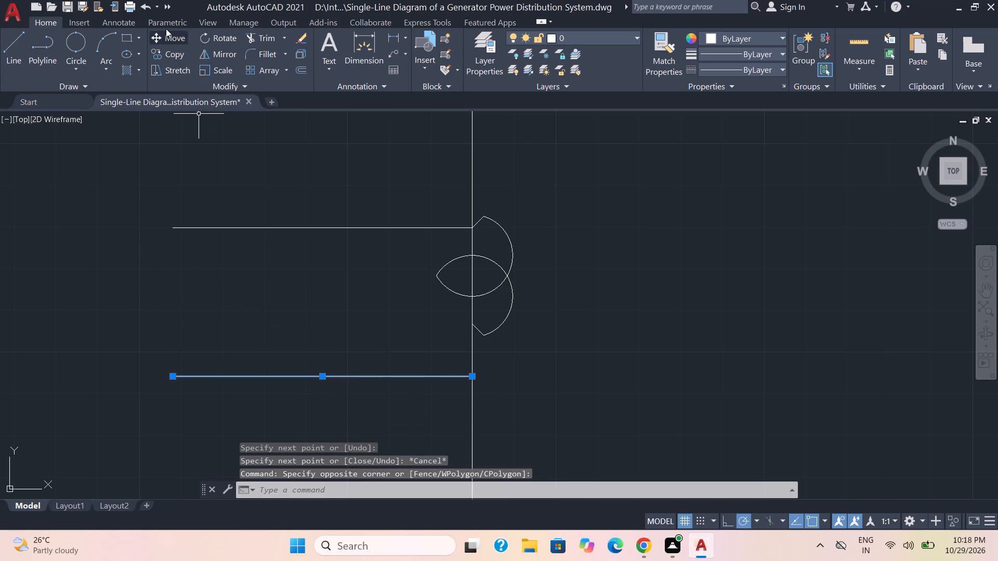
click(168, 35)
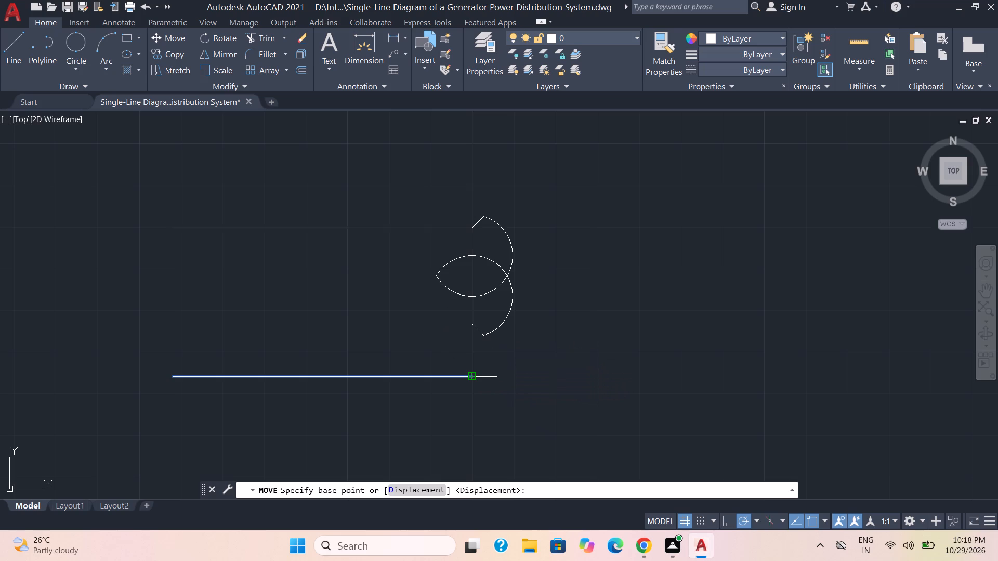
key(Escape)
Move the upper horizontal line straight up along the branch line, clear of the coil's upper diagonal end.
click(374, 258)
click(353, 206)
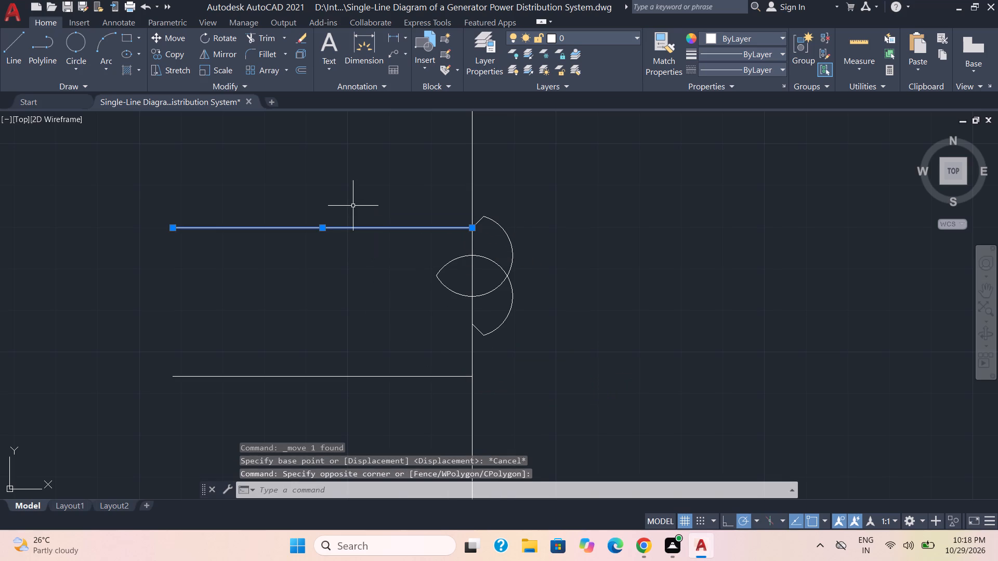
click(158, 41)
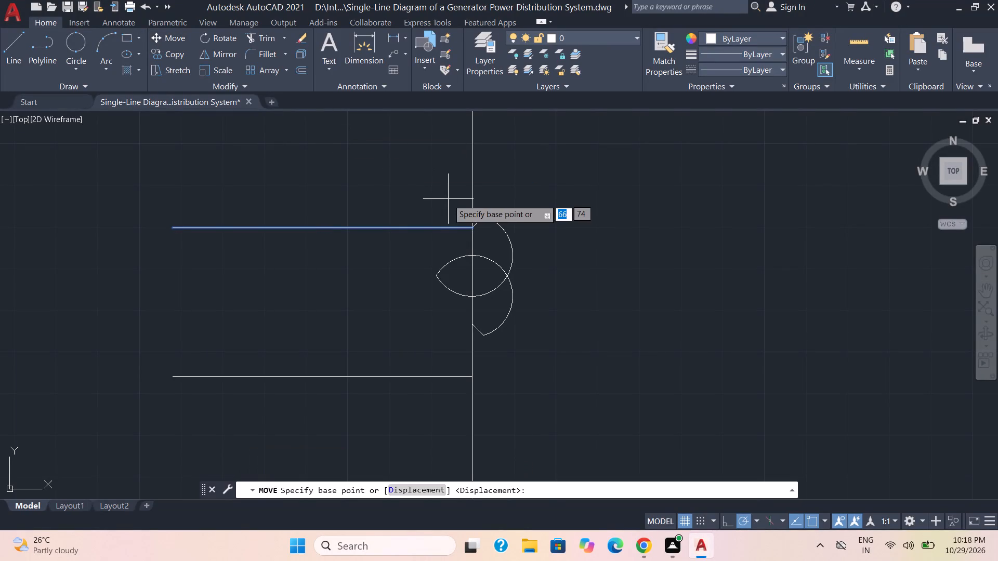
click(470, 230)
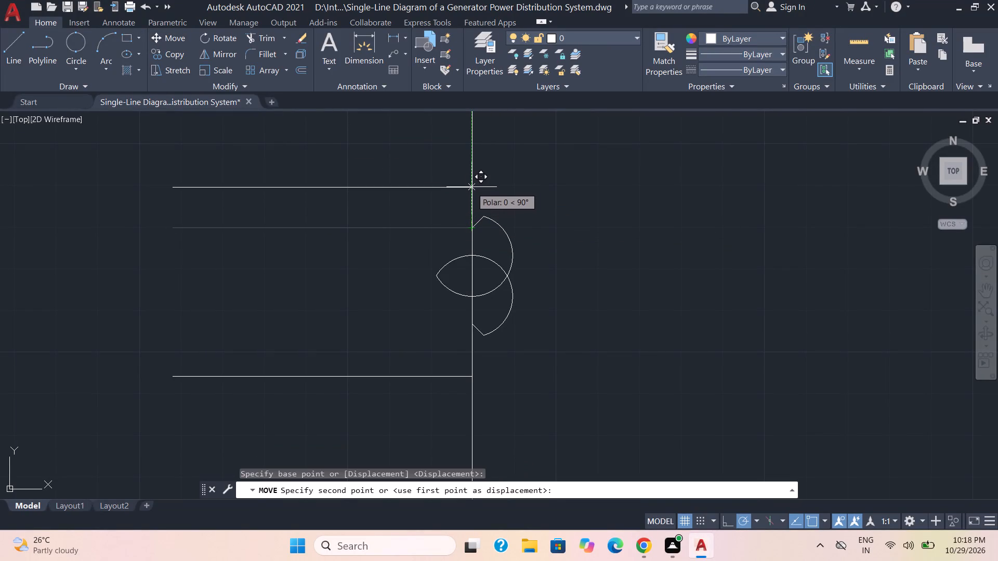
click(472, 173)
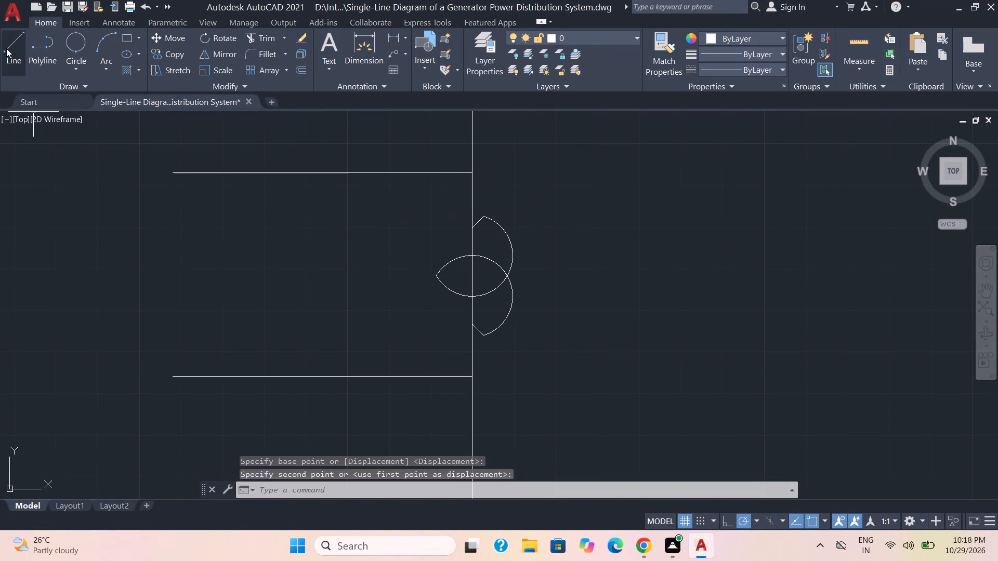
Draw connected lines from the upper horizontal line's left end down through a small zigzag resistor to the lower horizontal line's left end.
click(8, 46)
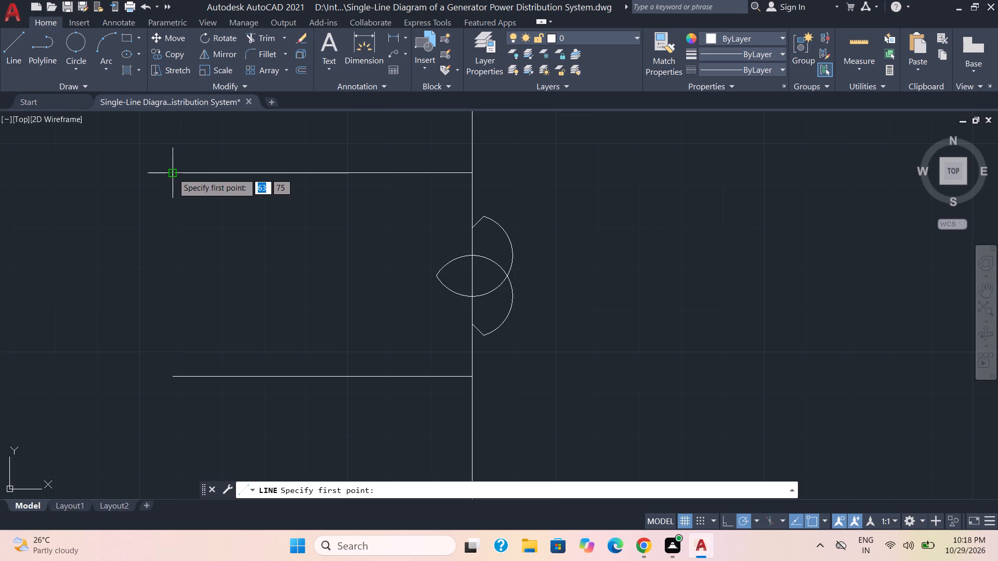
click(173, 173)
click(170, 231)
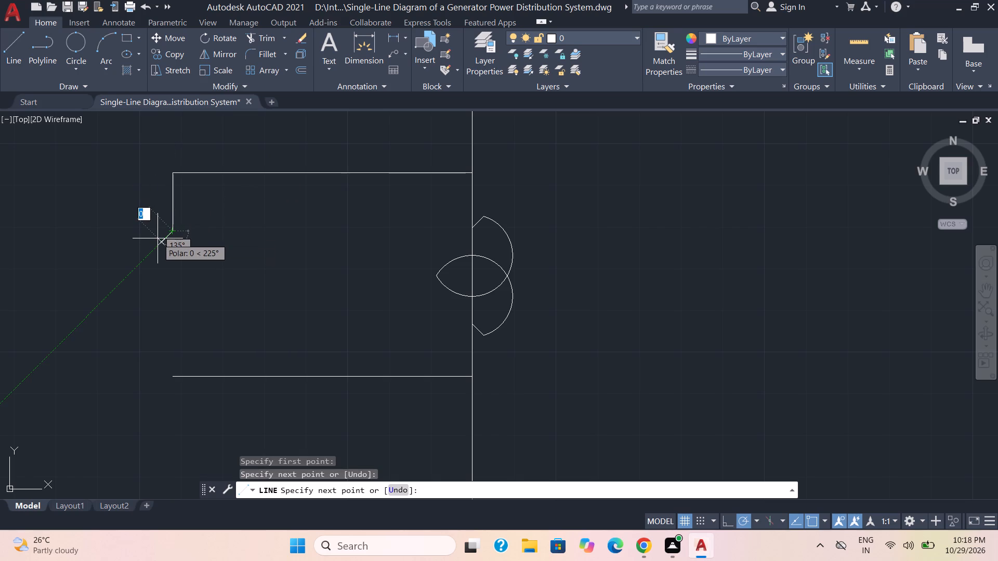
scroll(154, 242, up, 2)
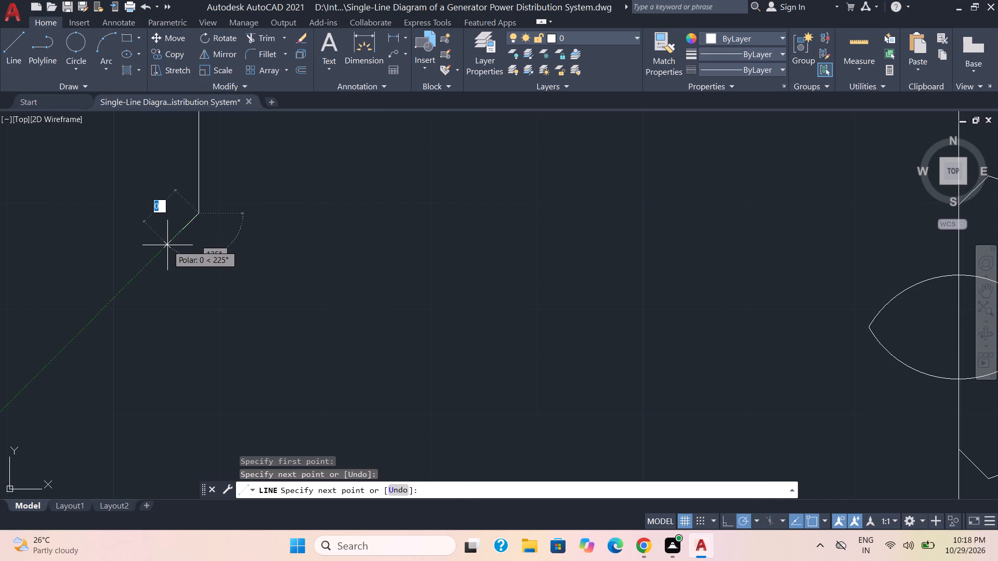
click(167, 245)
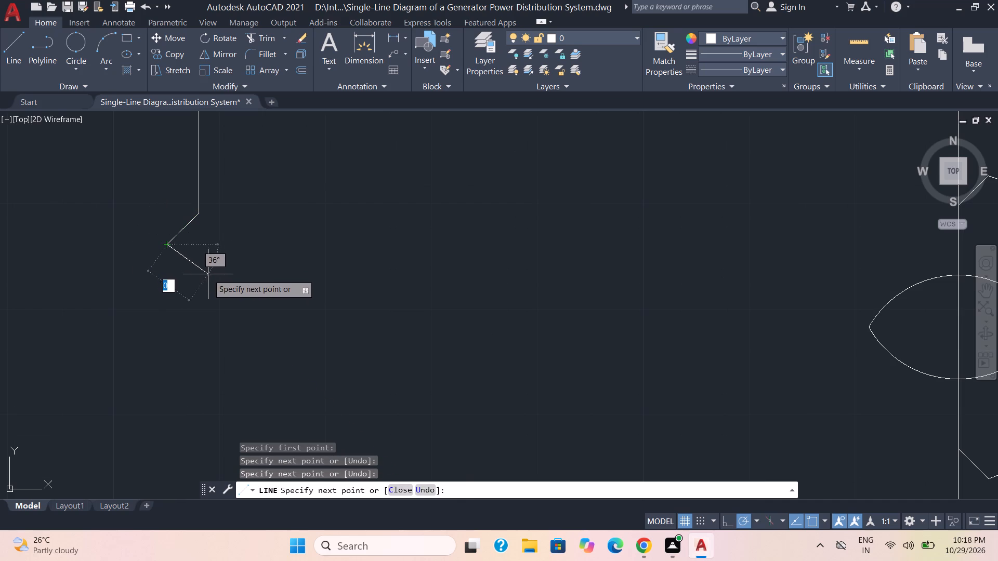
click(209, 280)
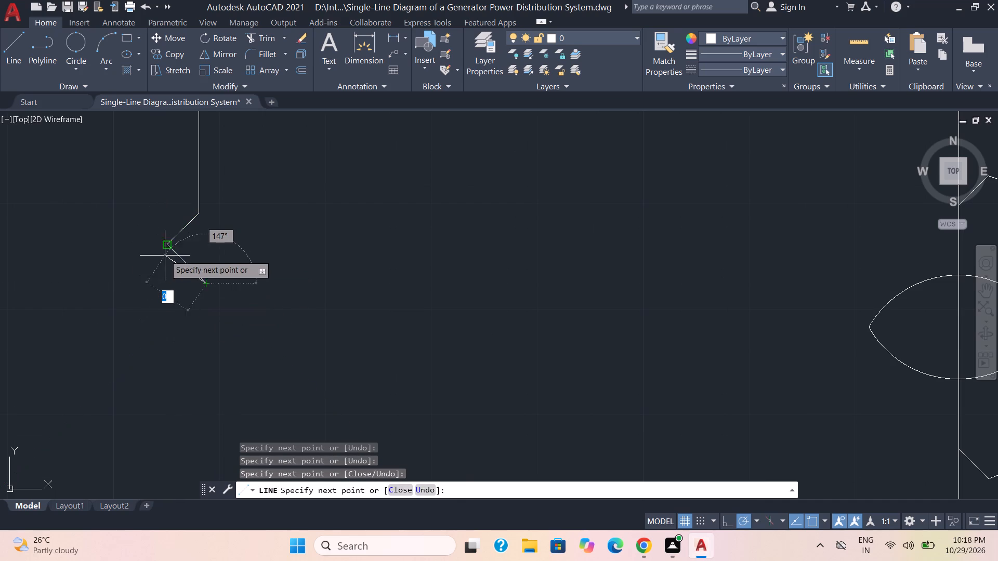
click(166, 317)
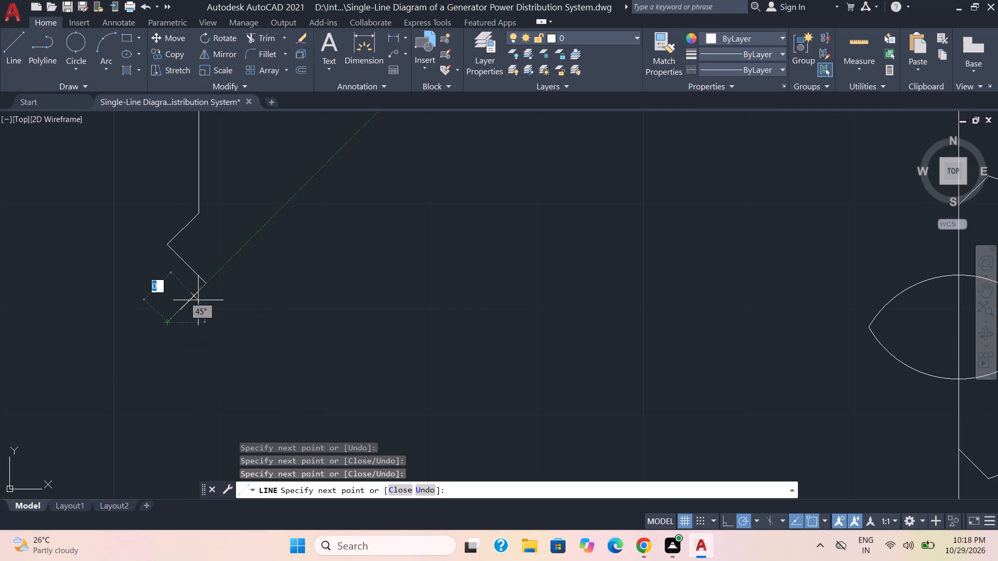
click(202, 357)
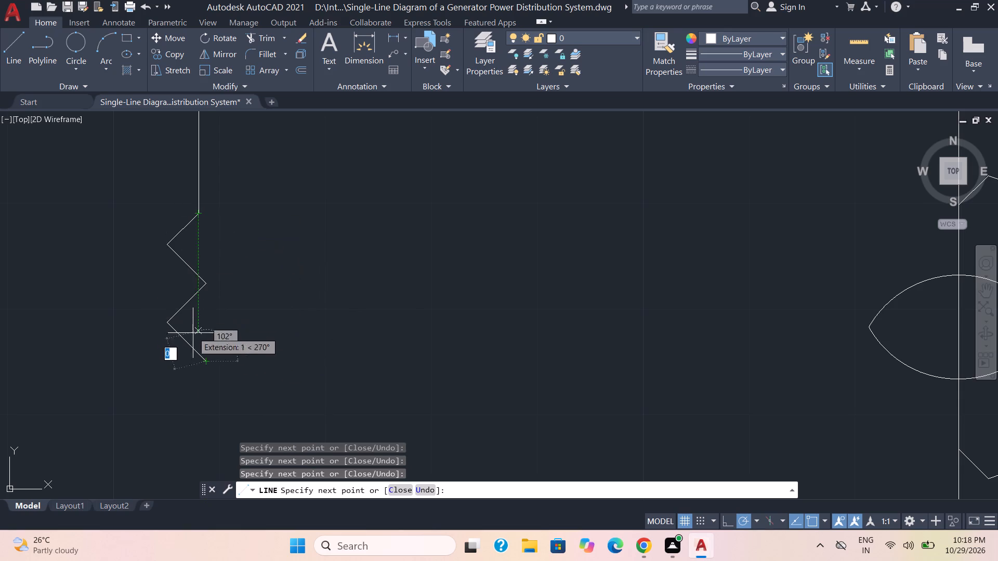
click(195, 379)
scroll(193, 422, down, 3)
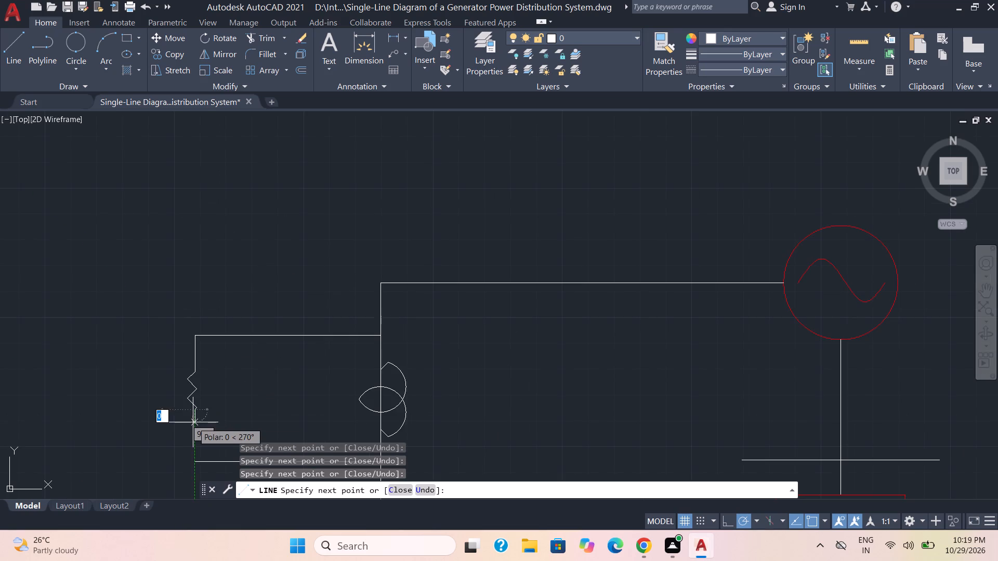
middle_drag(193, 422, 201, 336)
click(200, 375)
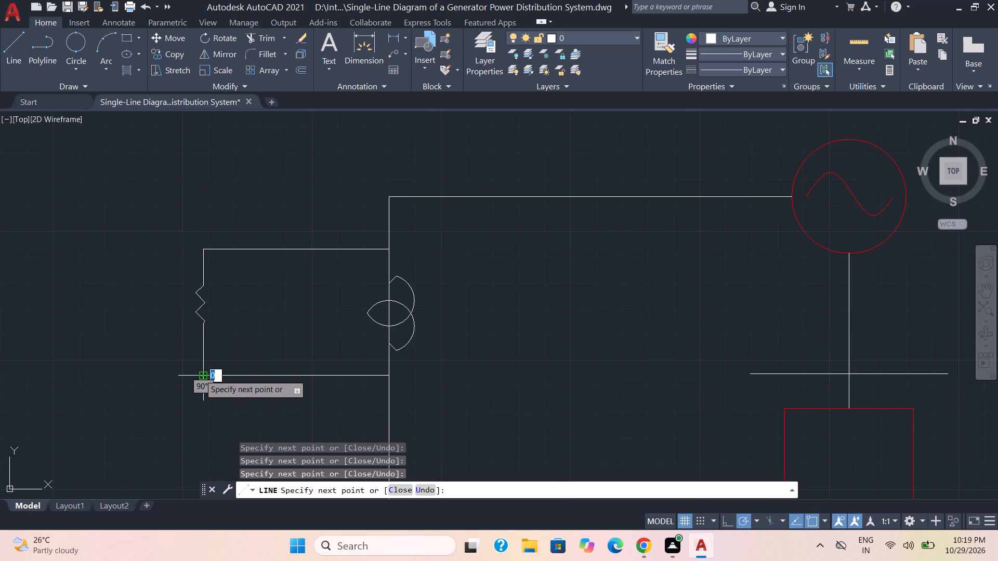
key(Escape)
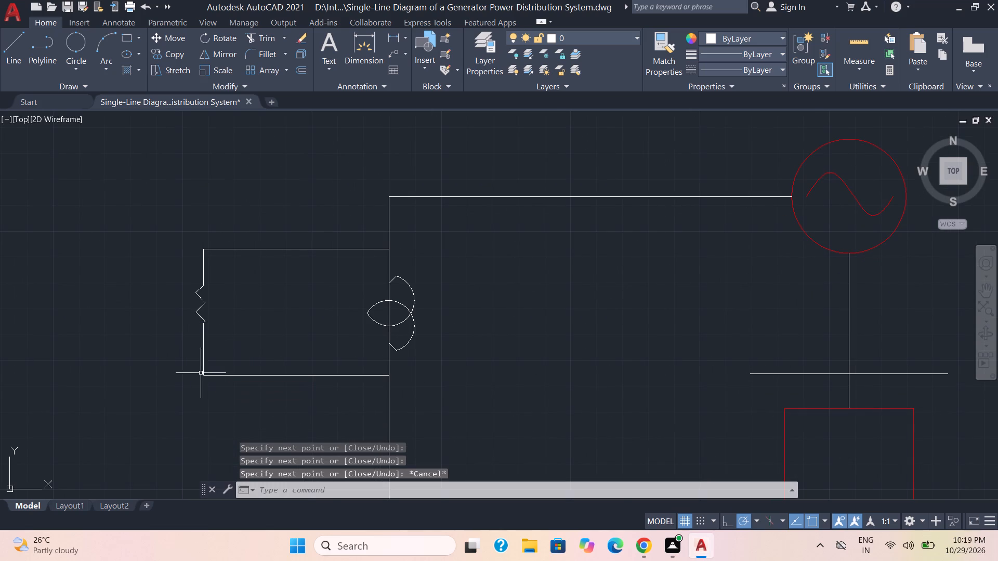
Draw an enclosure's stepped top edge from left of the resistor loop: about 10 mm right, 1 mm down, and 16 mm right past the source.
scroll(245, 320, down, 1)
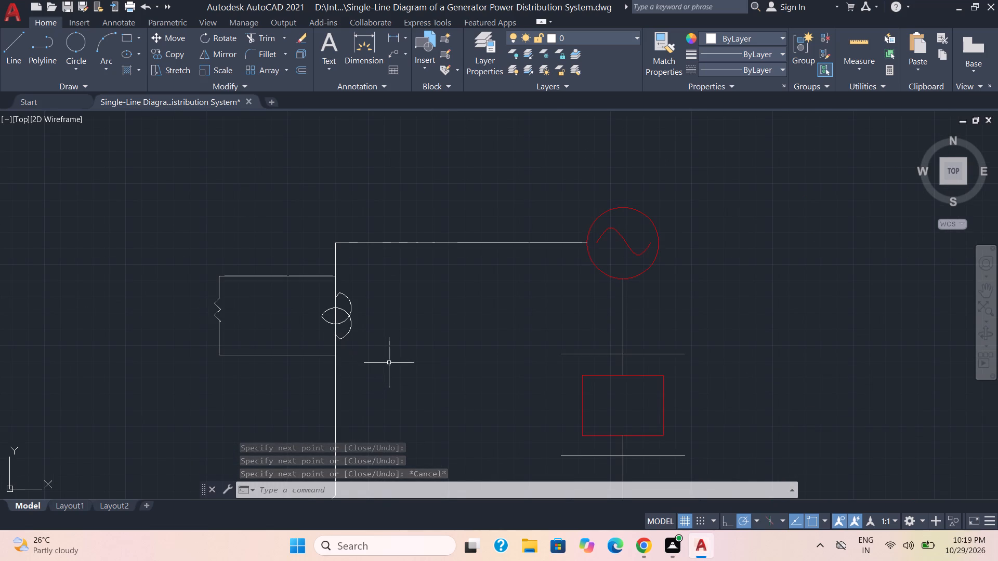
scroll(392, 365, down, 2)
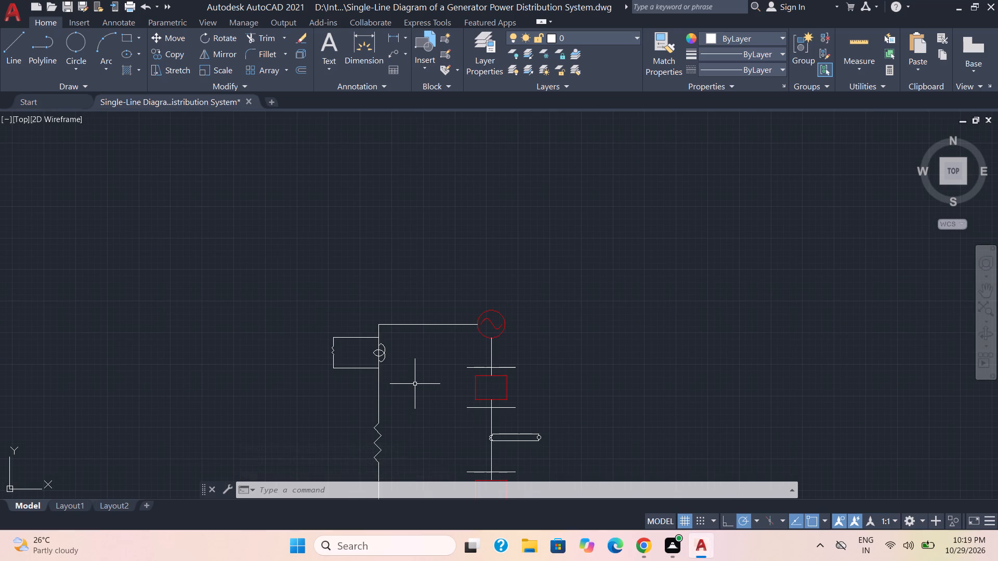
middle_drag(415, 384, 385, 302)
middle_drag(396, 296, 397, 295)
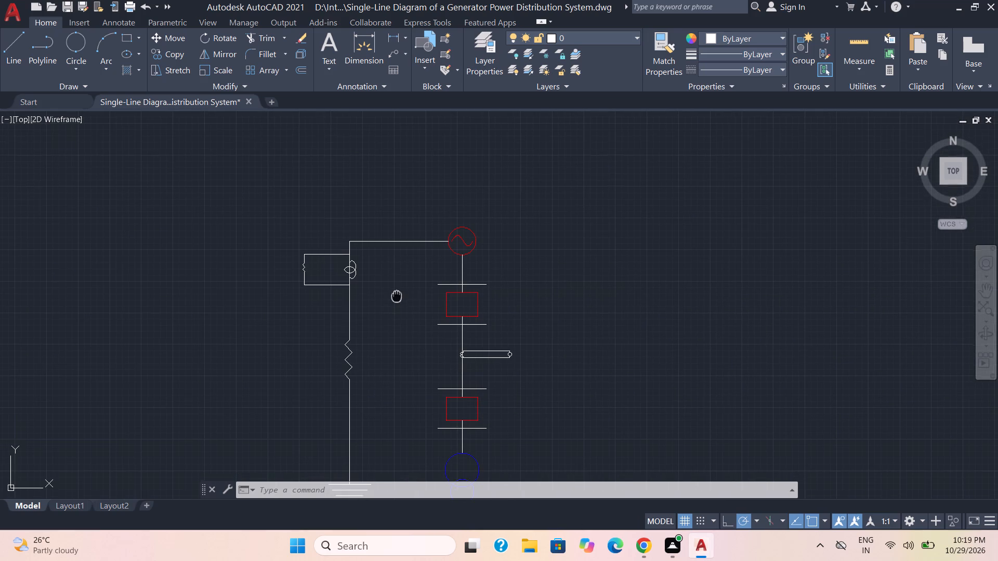
middle_drag(397, 295, 364, 204)
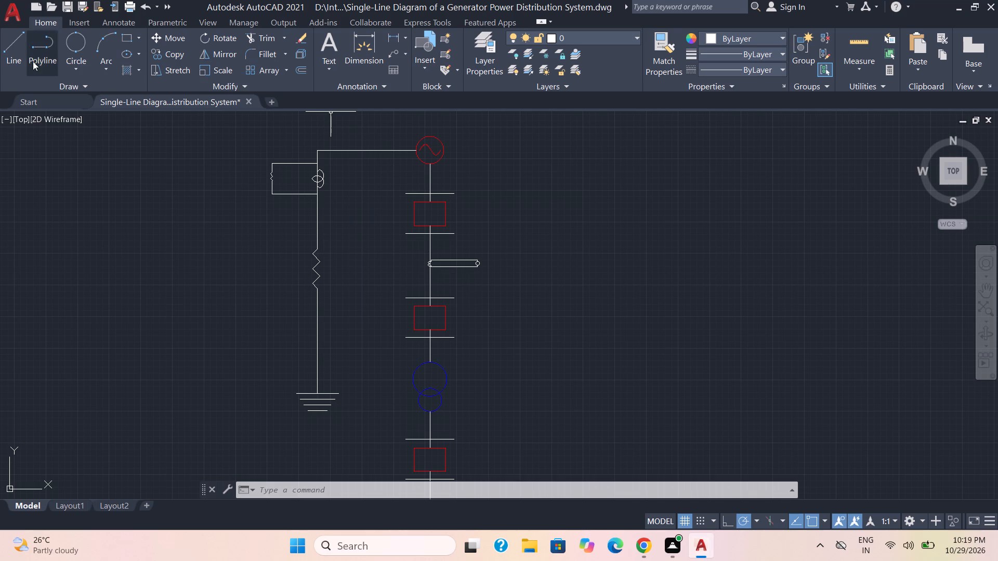
click(19, 55)
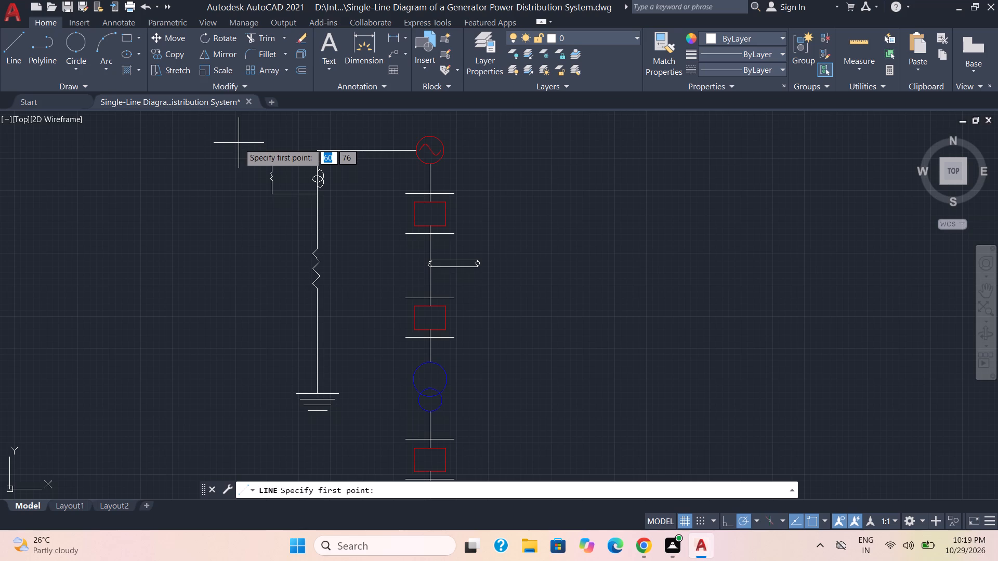
scroll(319, 156, up, 2)
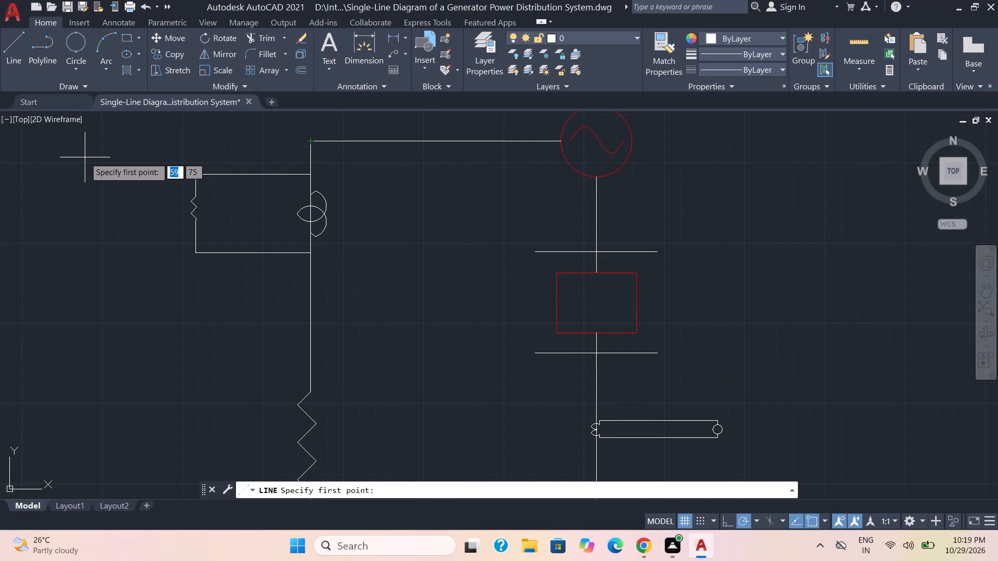
click(70, 156)
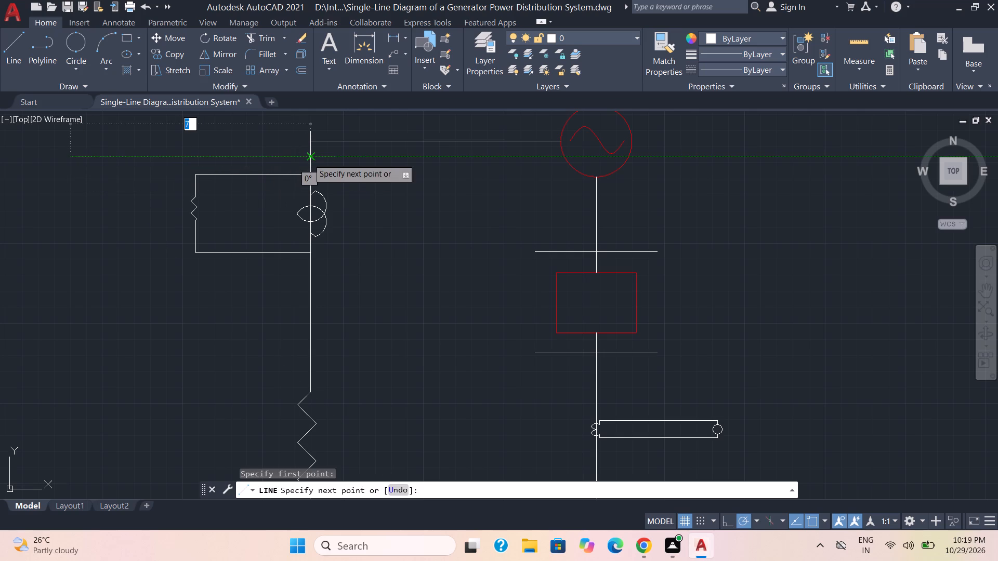
click(385, 163)
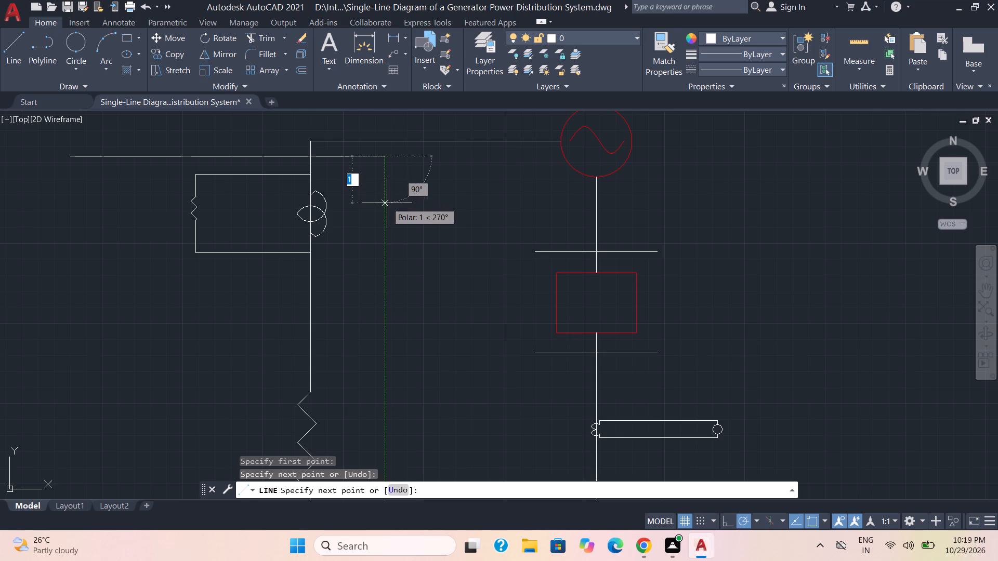
click(387, 203)
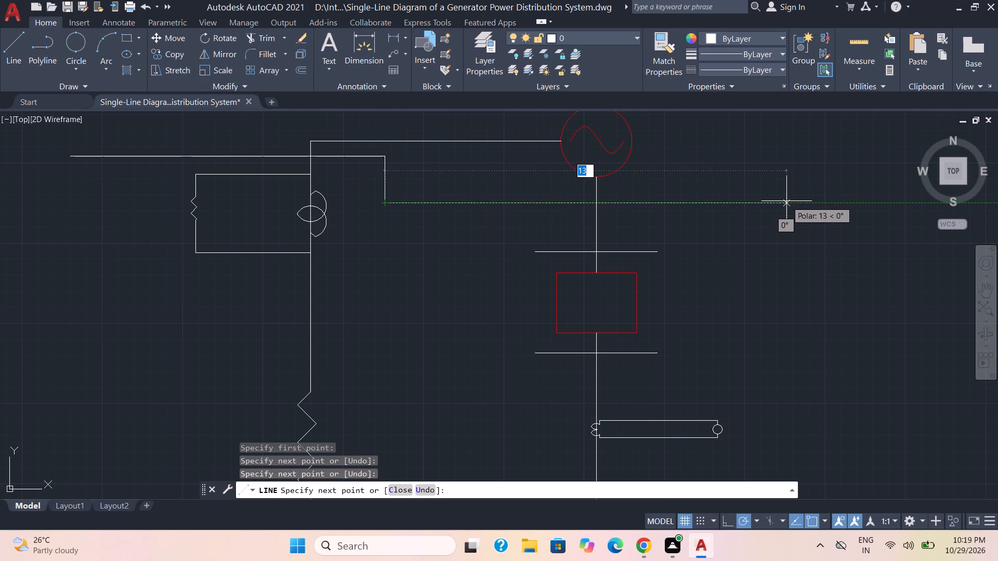
scroll(786, 201, down, 4)
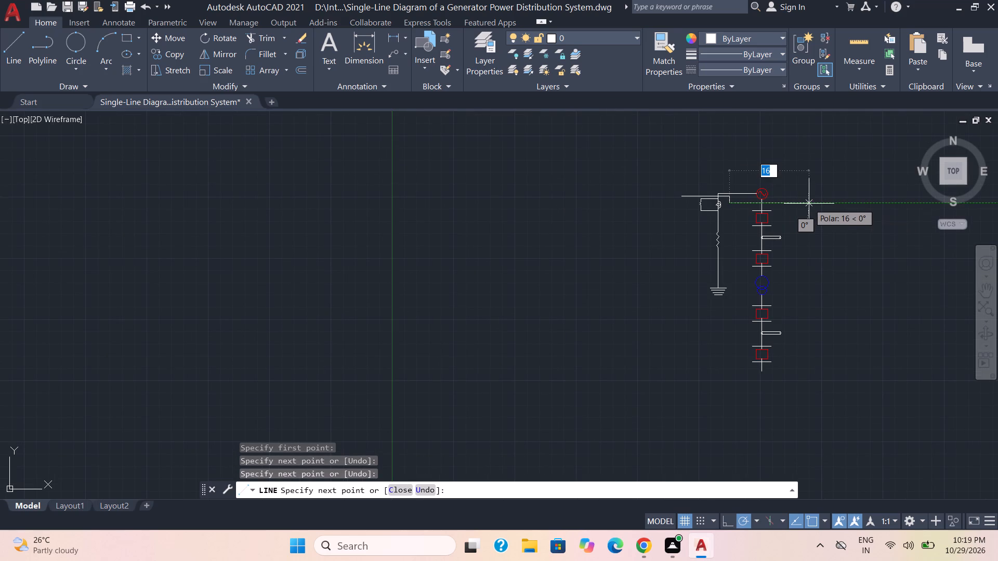
click(809, 204)
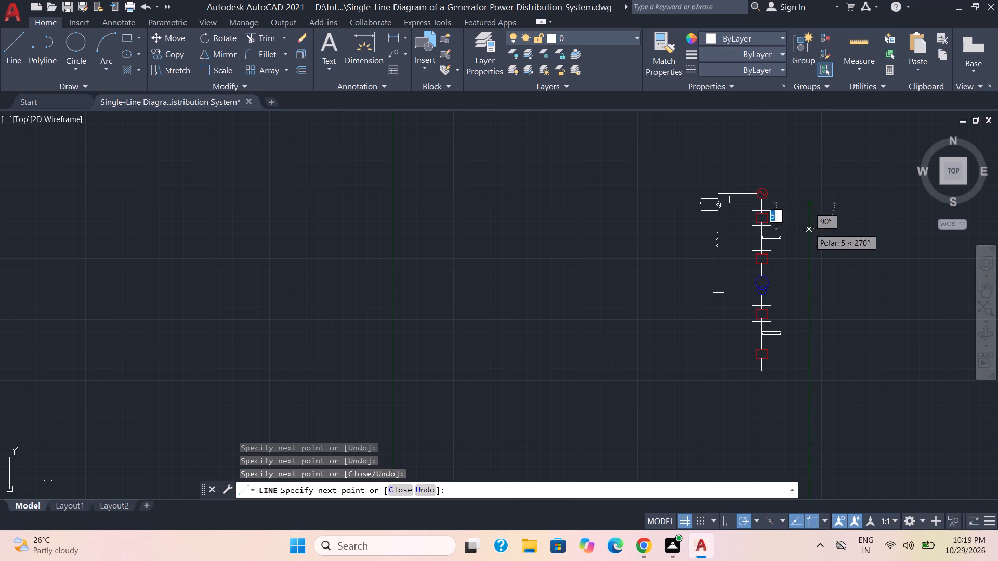
Continue the enclosure about 35 mm down, 26 mm left below the diagram, and up to the top edge's starting point.
scroll(807, 379, up, 3)
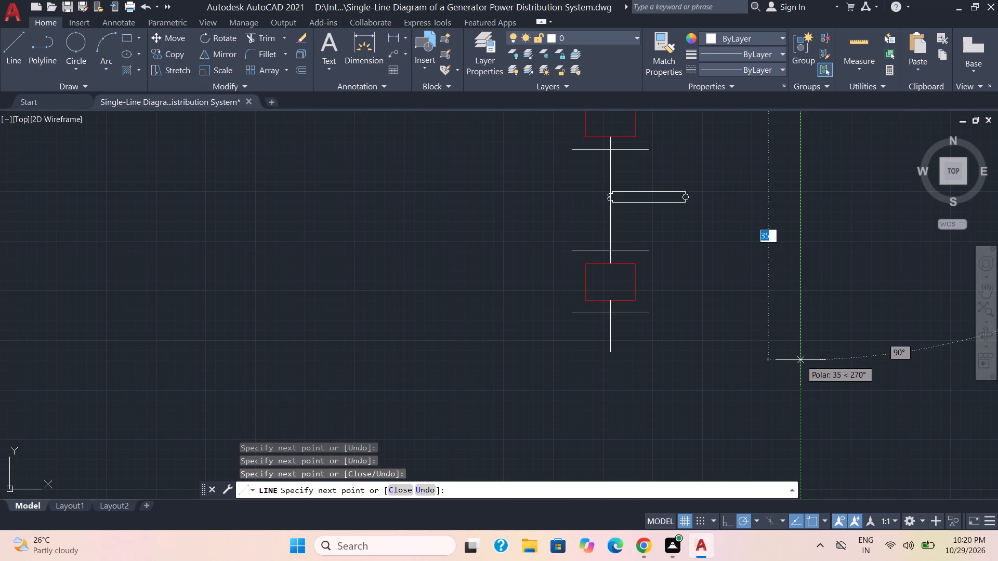
click(800, 360)
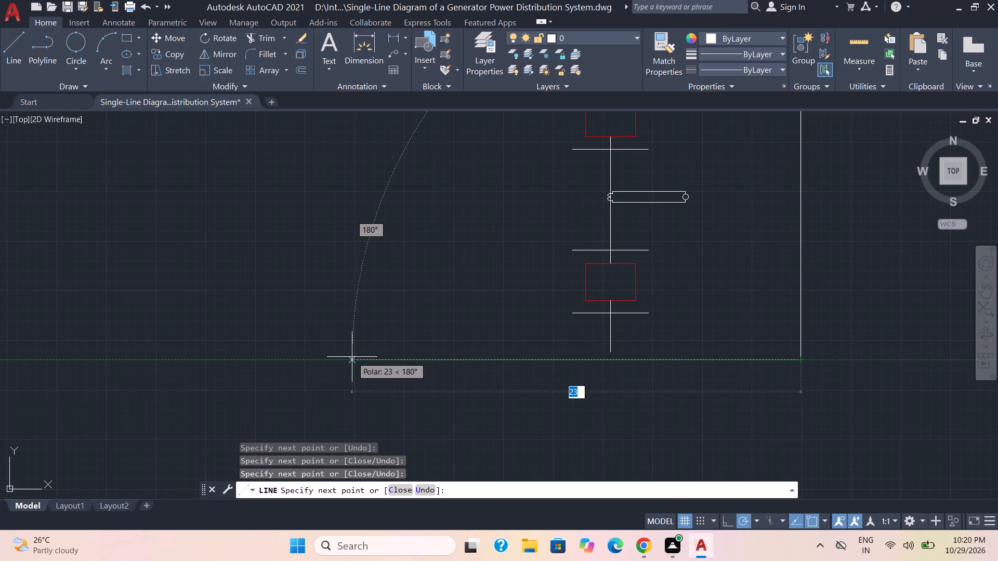
scroll(352, 357, down, 3)
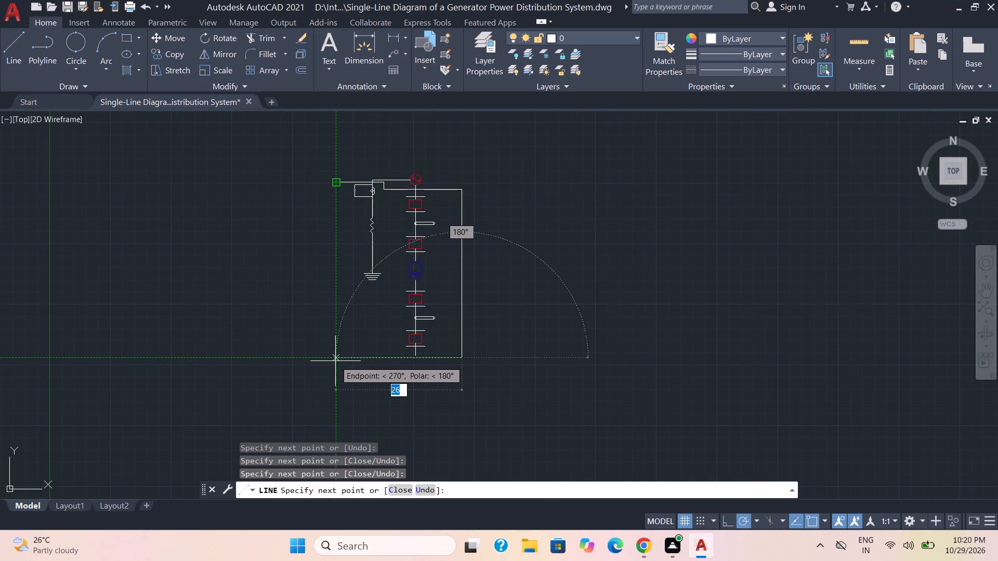
click(335, 361)
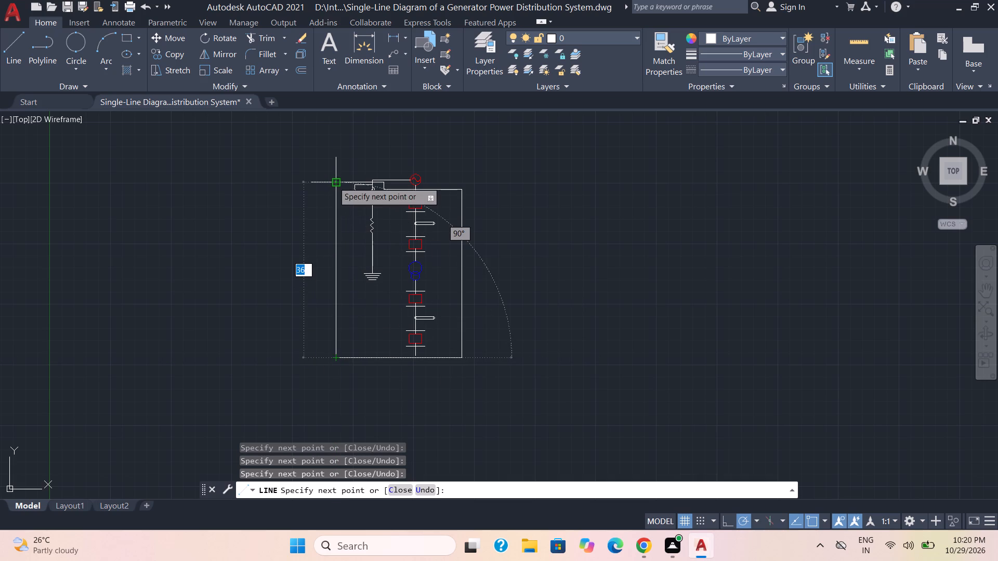
click(333, 182)
key(Escape)
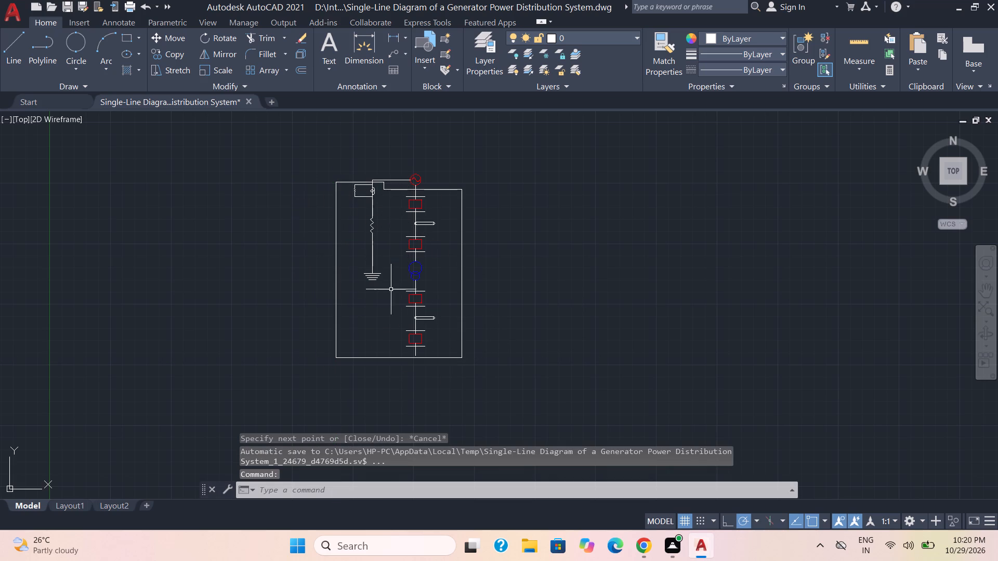
Draw a connected line from the main branch's lower end: about 11 mm right past the enclosure, 27 mm up, and 19 mm right.
scroll(472, 330, up, 1)
middle_drag(475, 331, 458, 301)
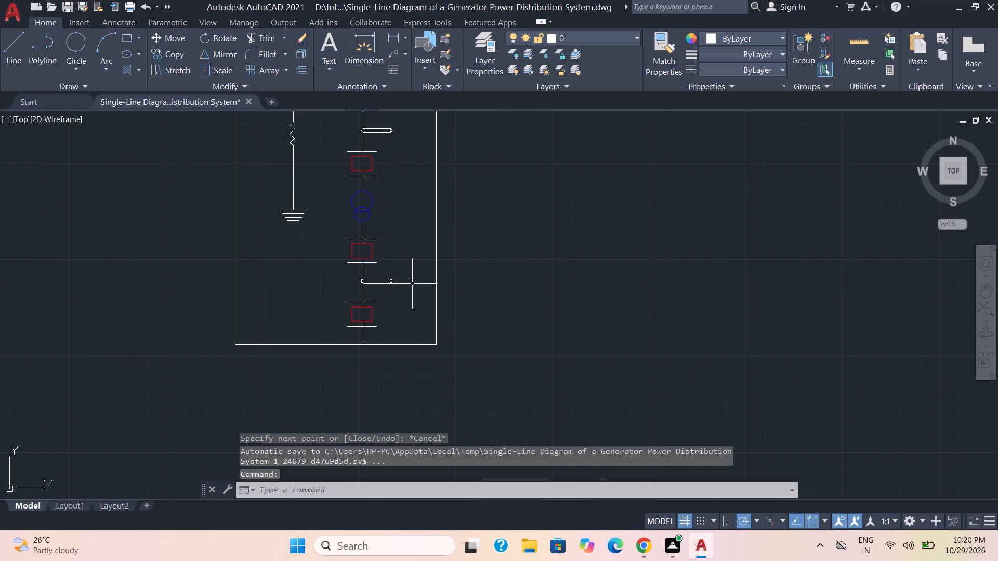
click(14, 47)
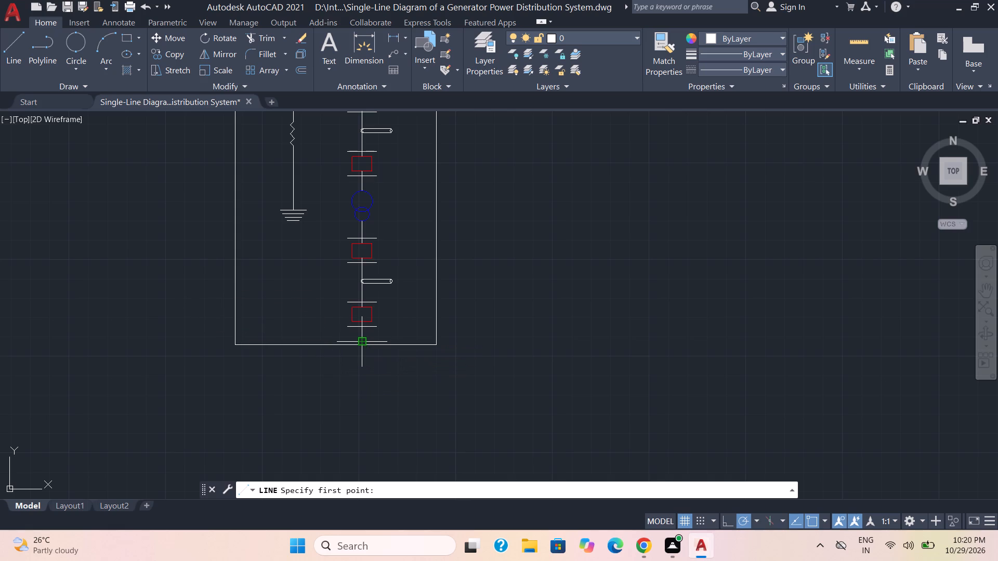
scroll(362, 339, up, 2)
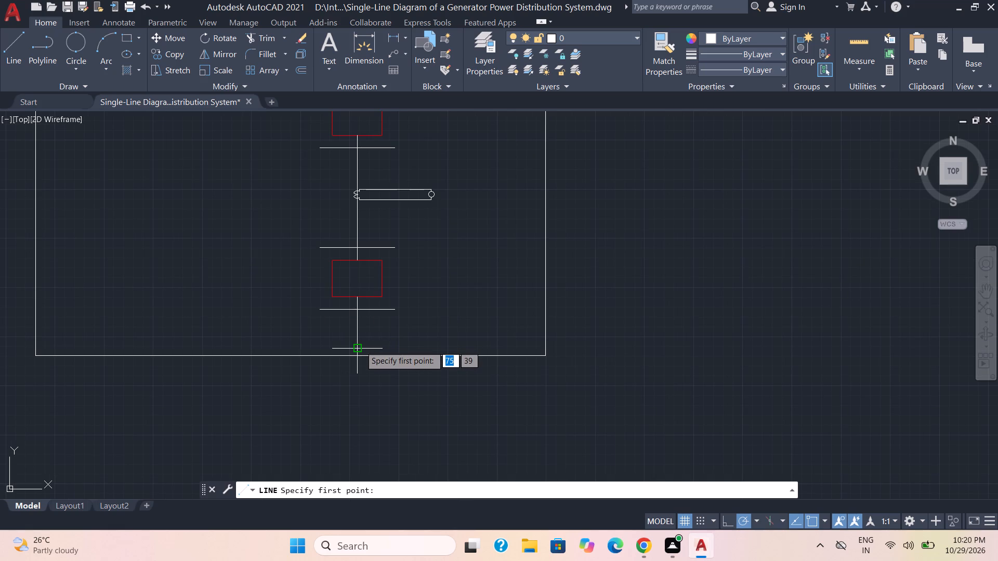
click(360, 346)
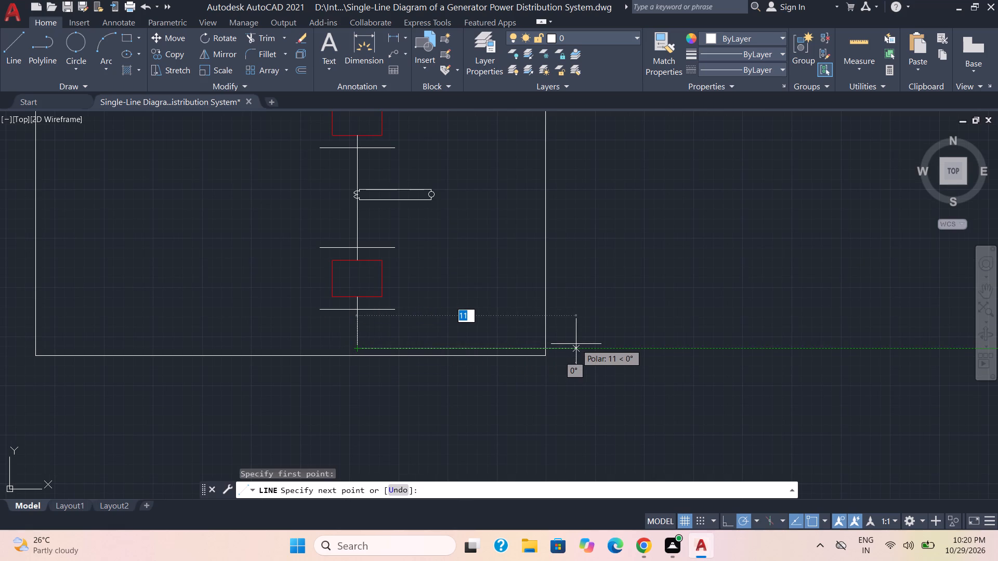
click(564, 346)
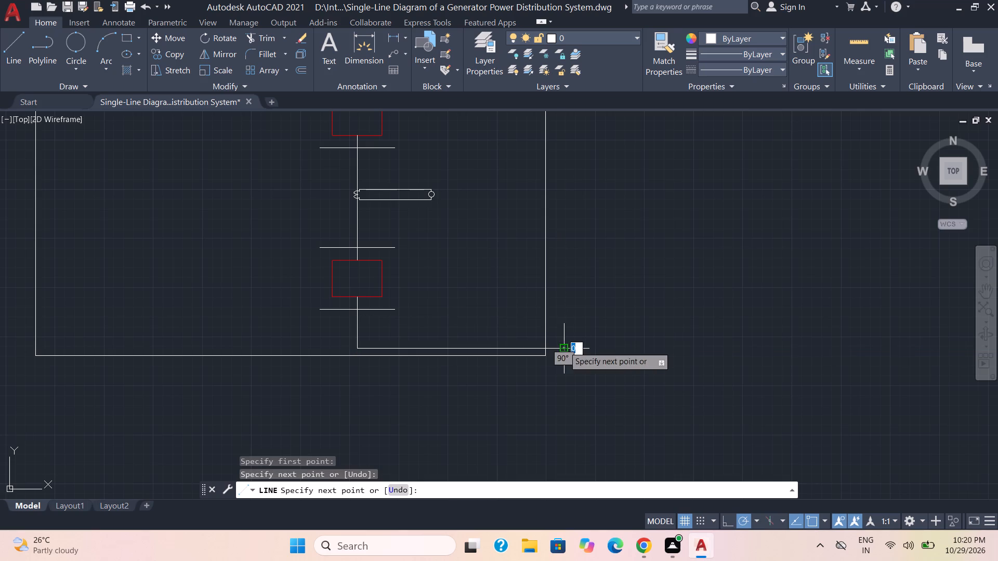
scroll(559, 242, down, 1)
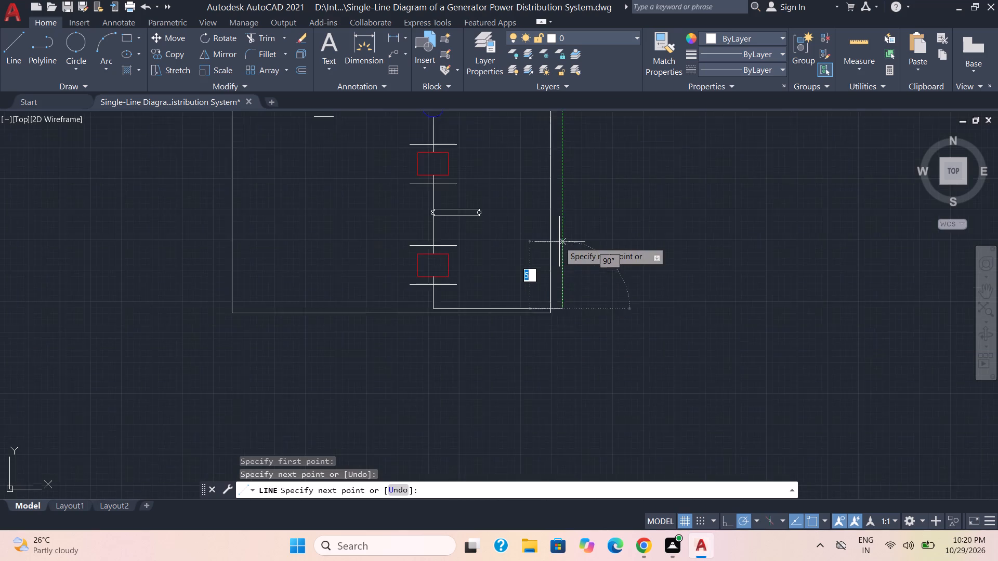
scroll(559, 242, down, 1)
middle_drag(560, 163, 544, 303)
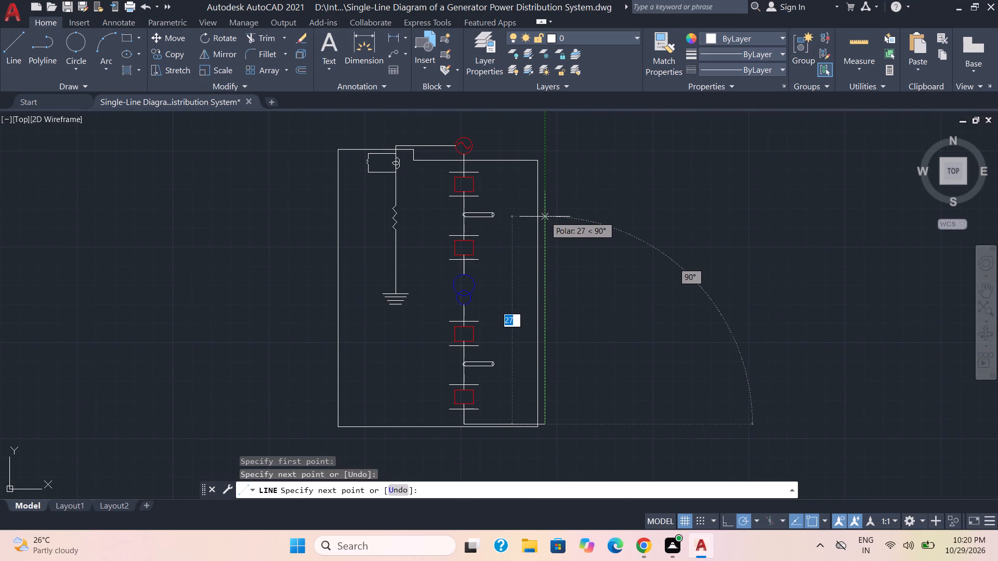
scroll(545, 217, up, 1)
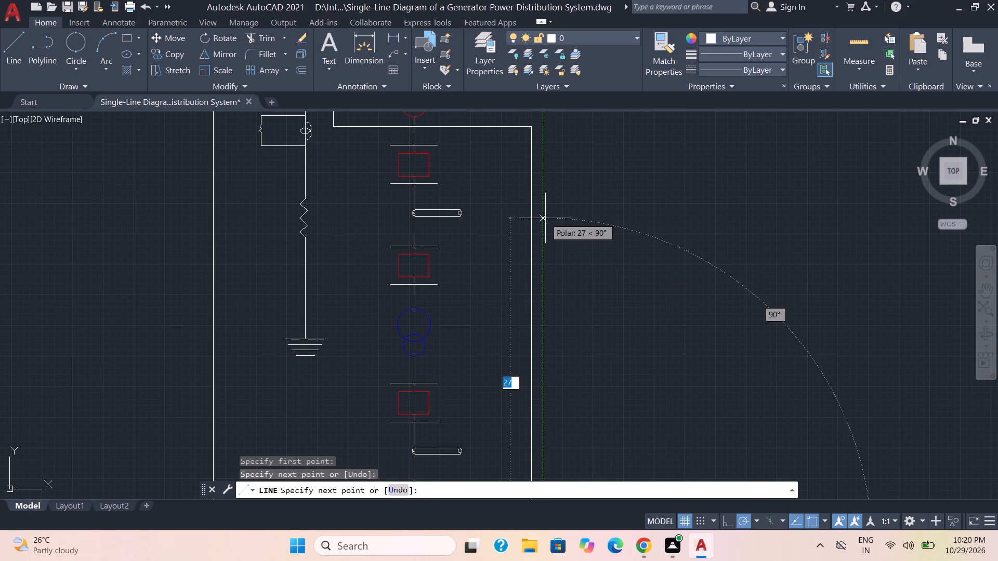
click(545, 218)
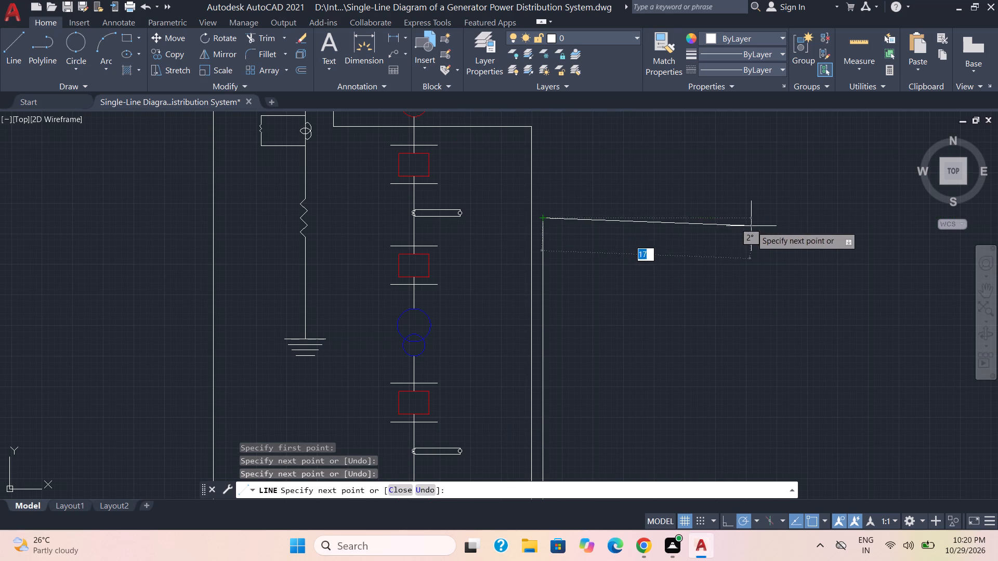
scroll(767, 217, down, 1)
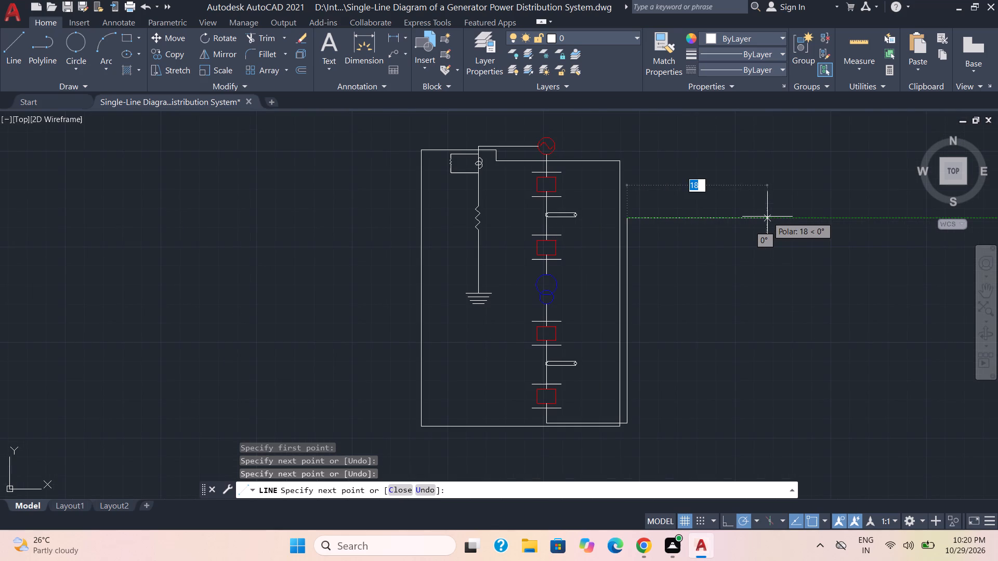
middle_drag(767, 217, 668, 180)
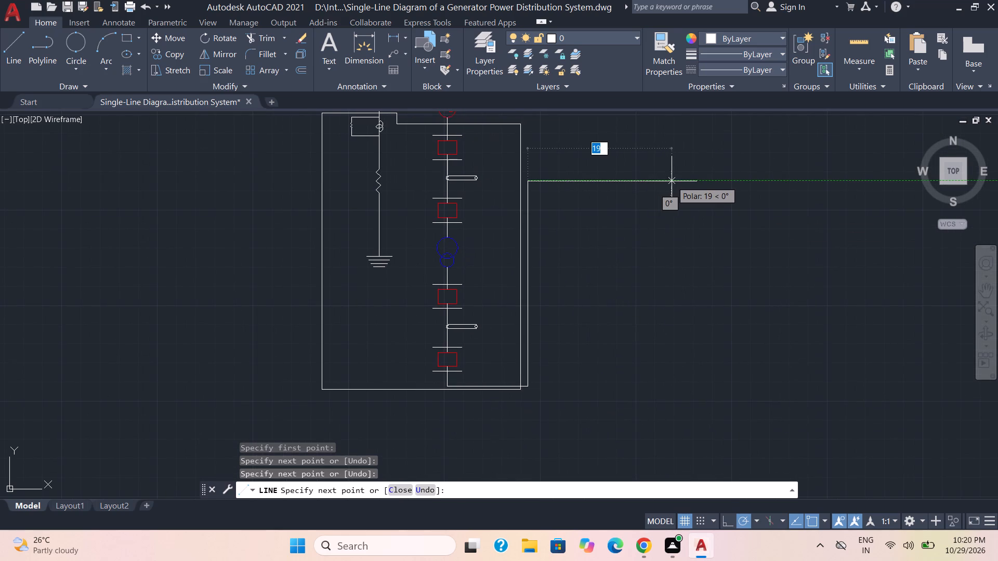
click(672, 181)
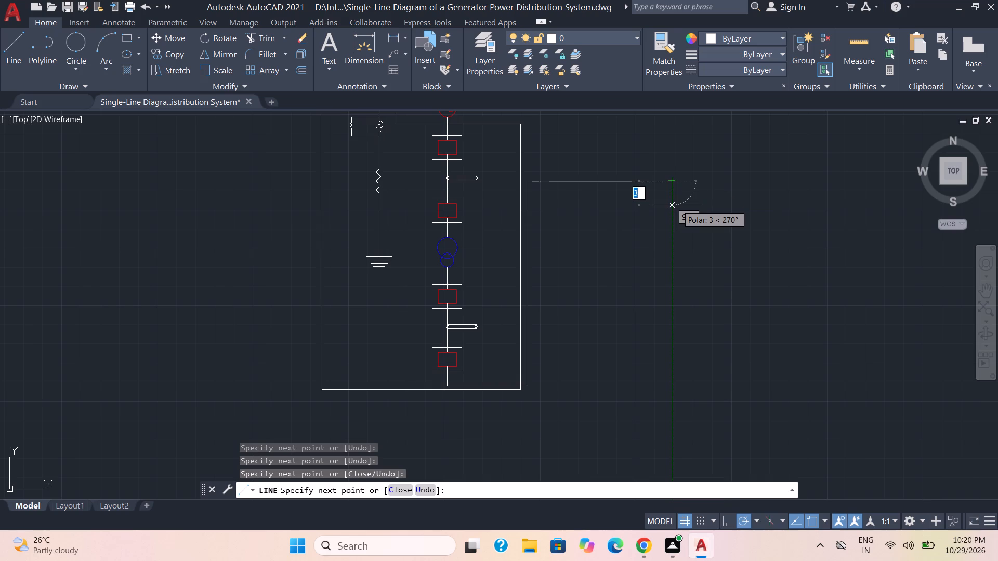
key(Escape)
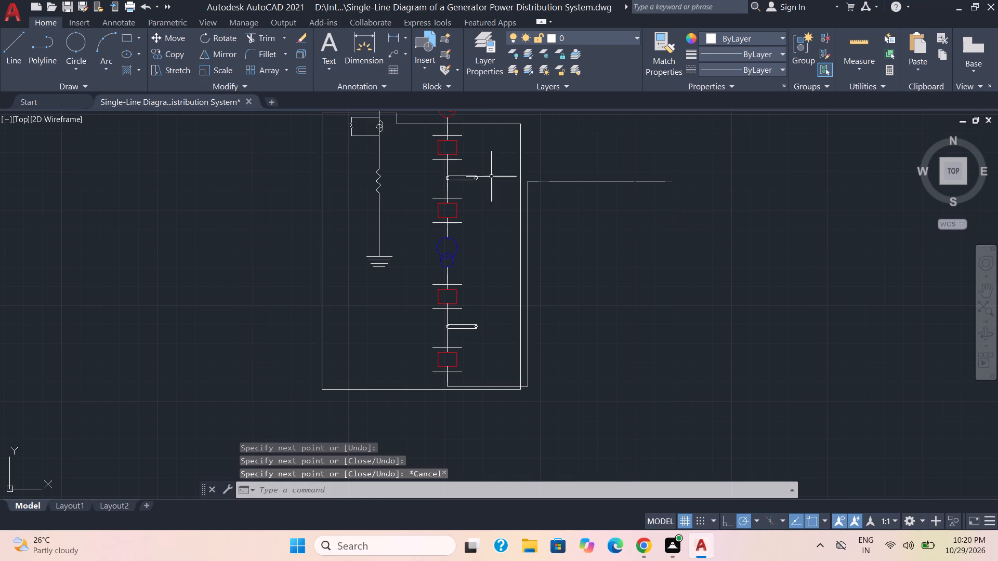
Copy the top red block with its two horizontal bars and upper connecting line to the free end of the new feeder line.
click(464, 168)
click(451, 135)
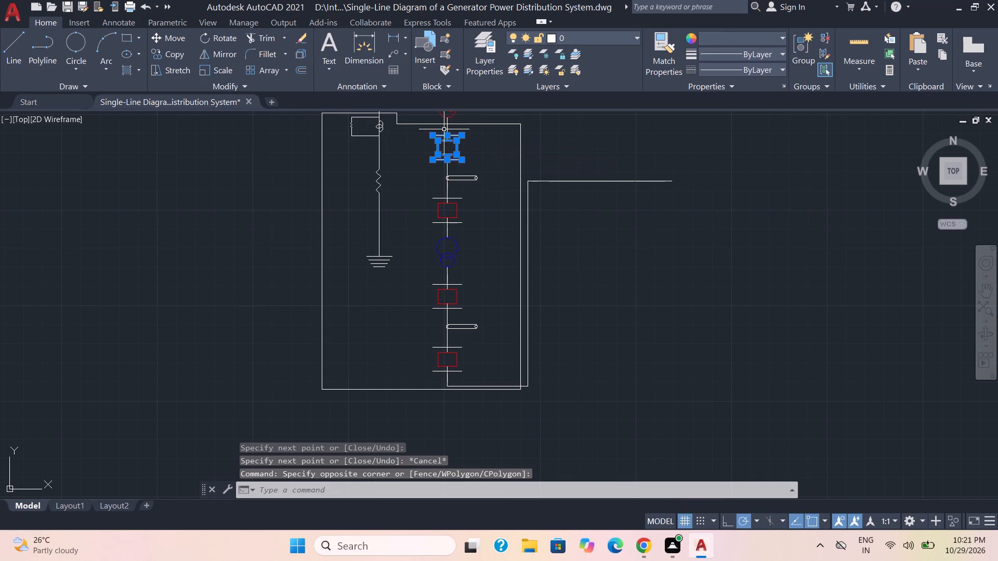
click(447, 129)
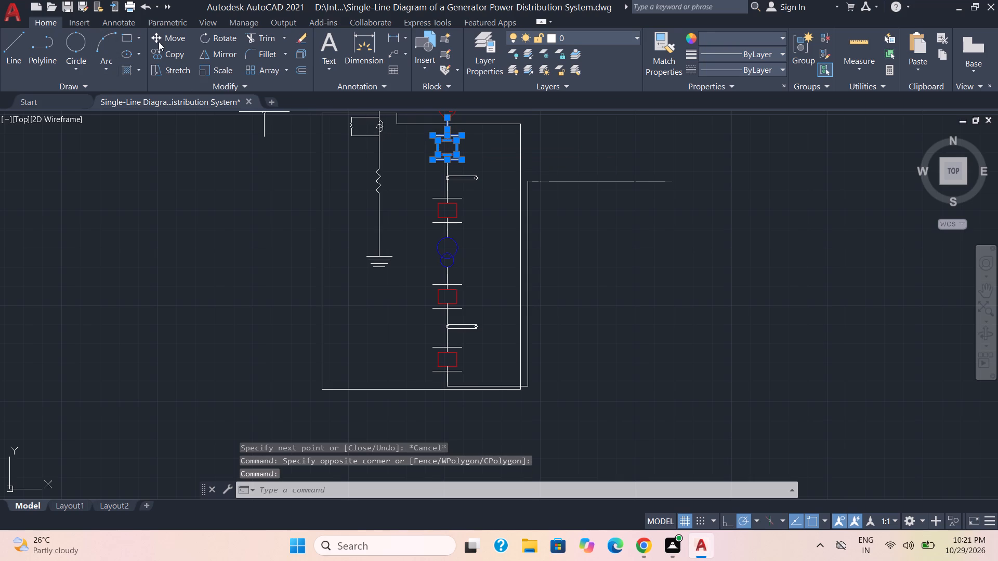
click(182, 52)
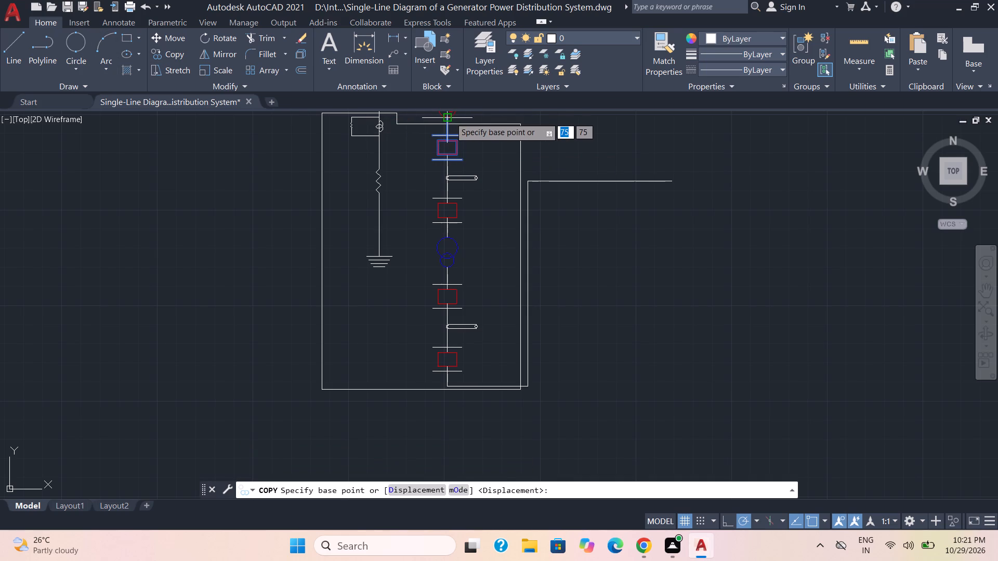
click(450, 117)
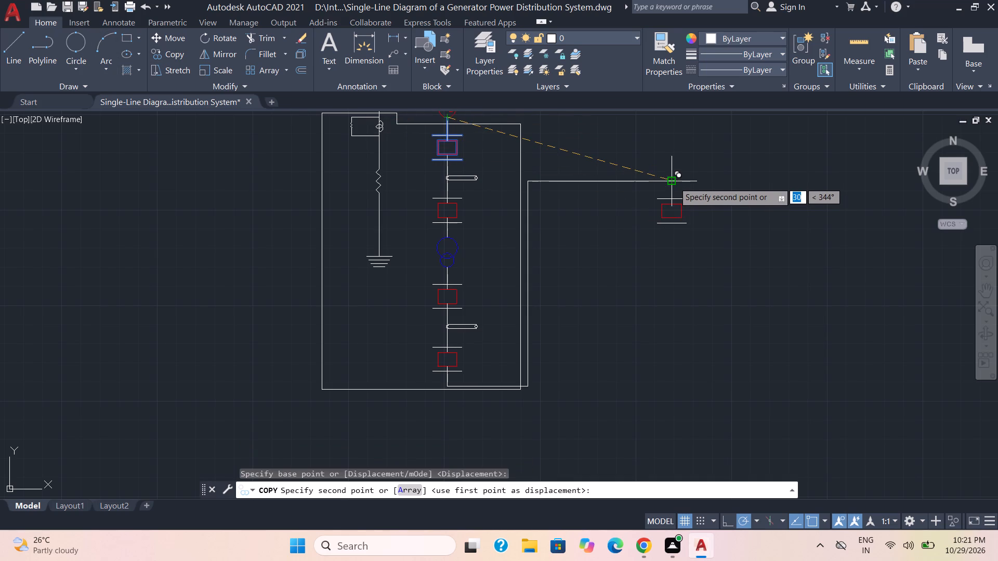
click(674, 183)
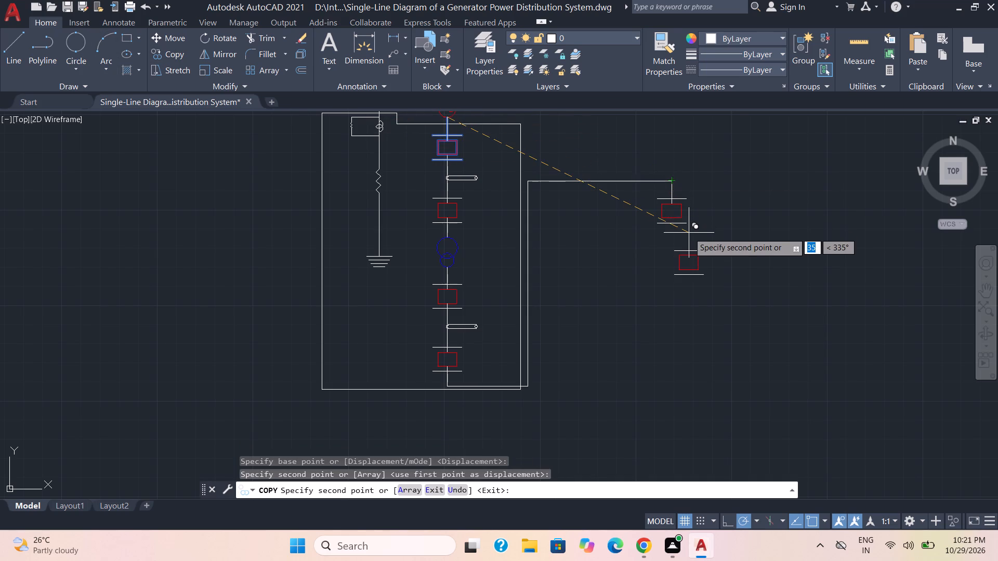
key(Escape)
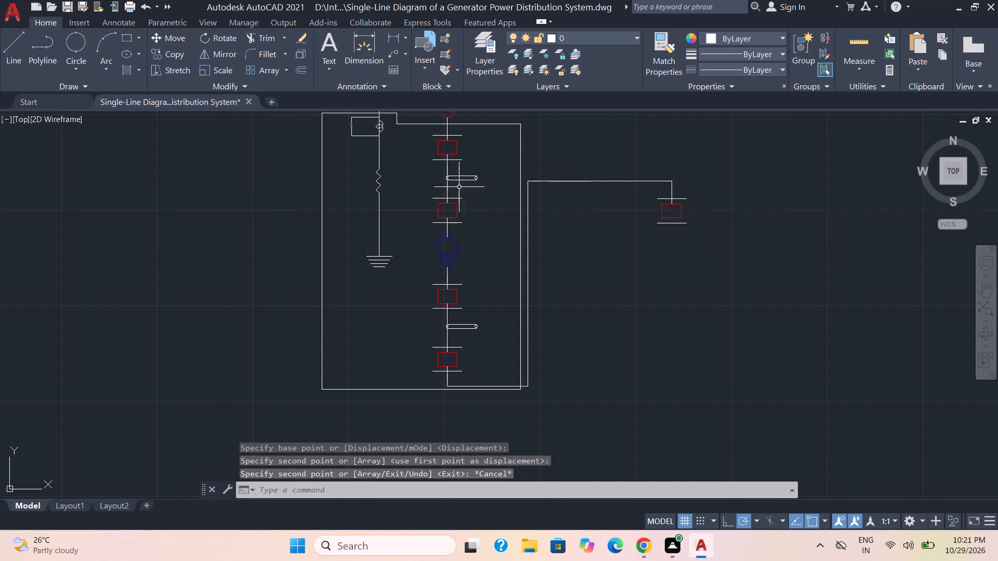
Draw a vertical line about 12 mm straight down from the bottom edge of the copied red block.
click(16, 48)
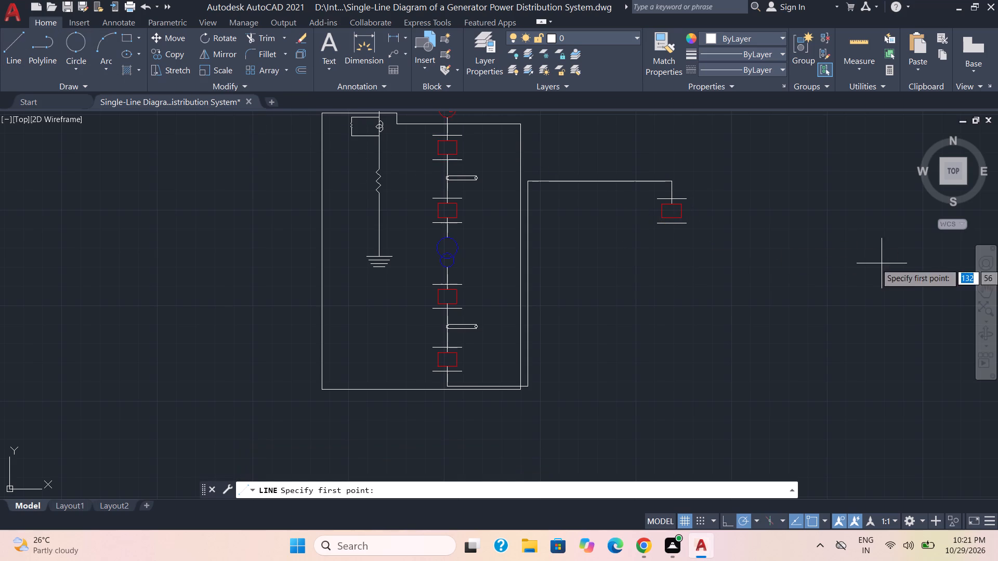
click(671, 218)
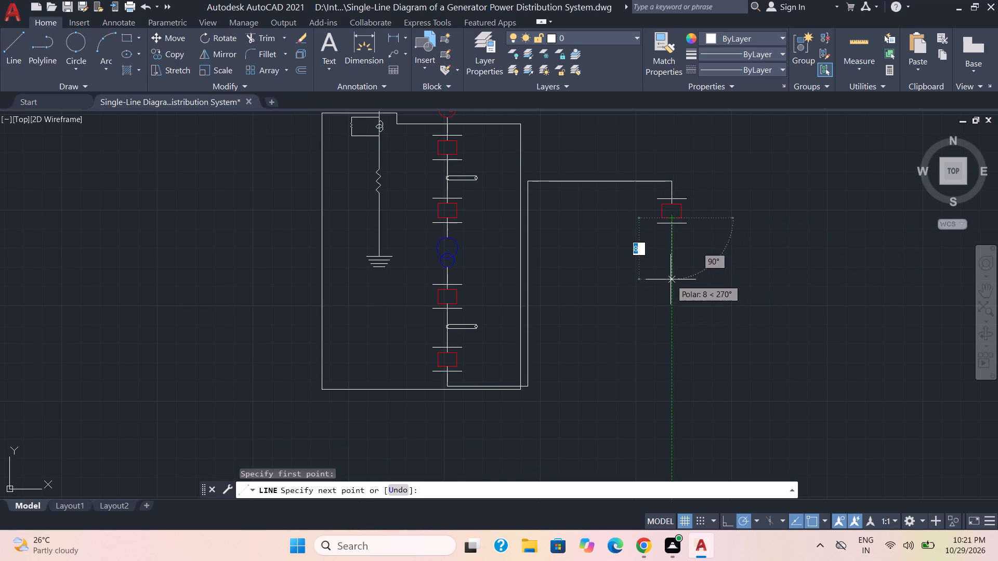
click(671, 312)
key(Escape)
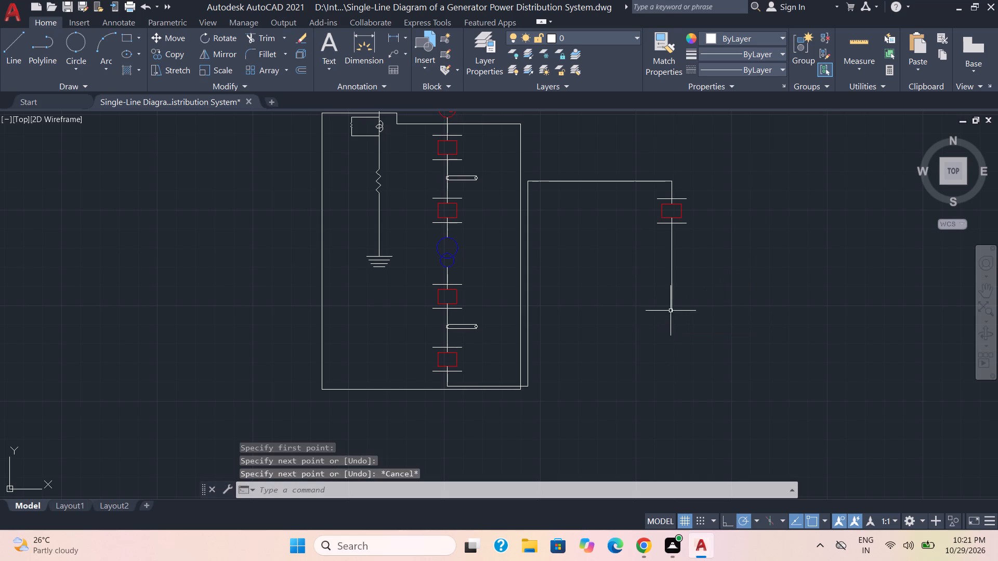
Move the copied red block and its two horizontal bars about 5 mm straight down along the feeder line.
click(687, 230)
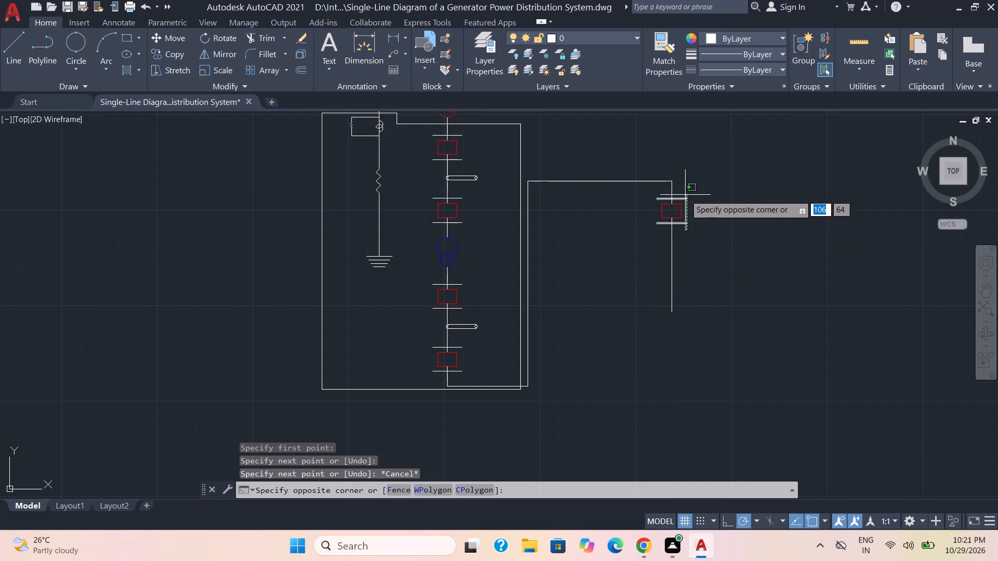
click(678, 194)
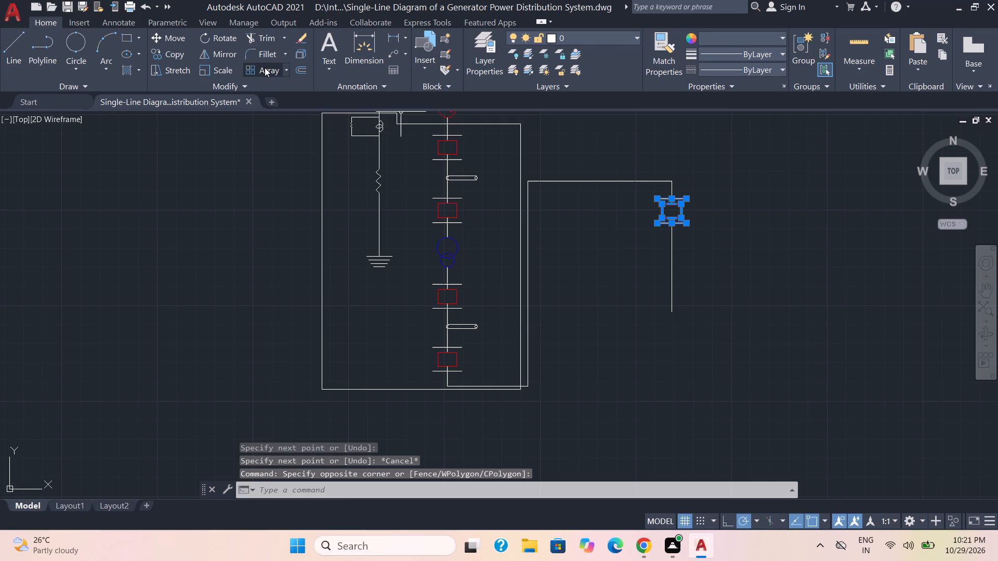
click(172, 39)
scroll(703, 224, up, 1)
scroll(679, 203, down, 1)
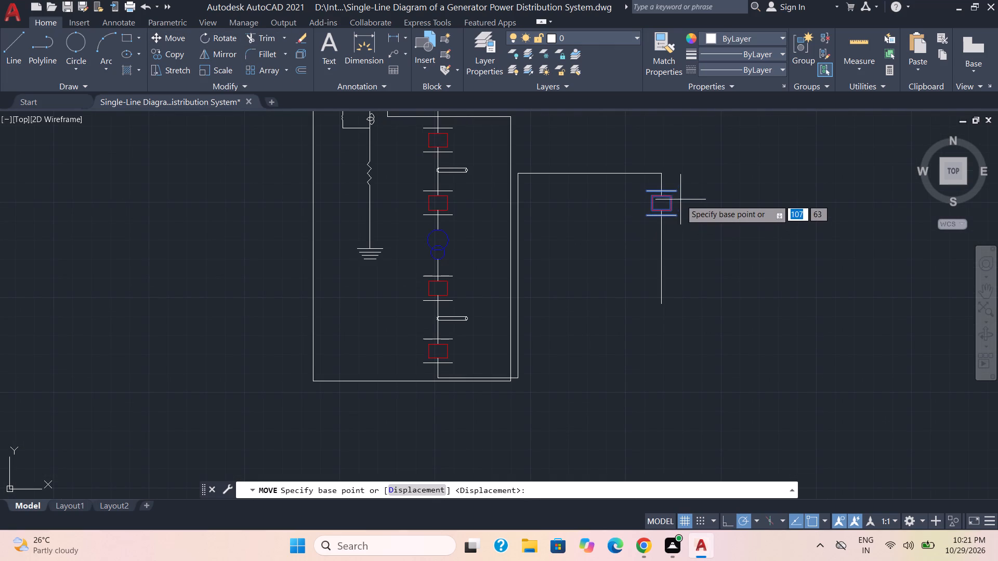
click(661, 192)
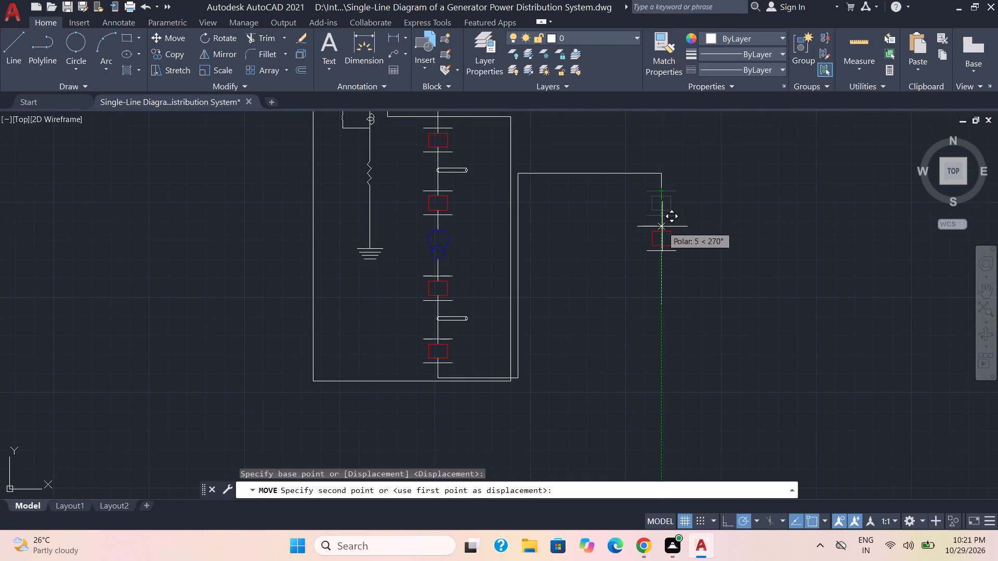
click(662, 231)
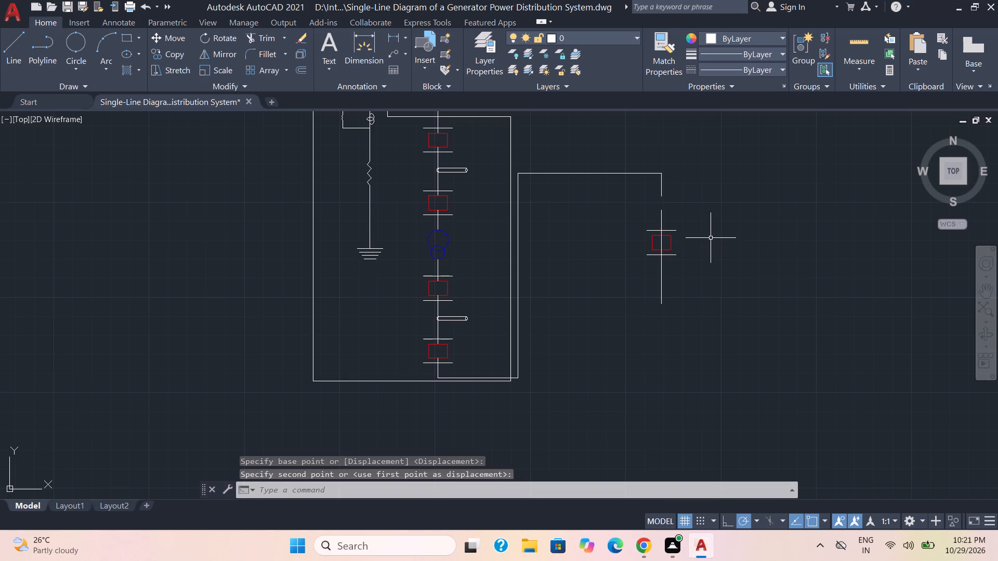
key(Escape)
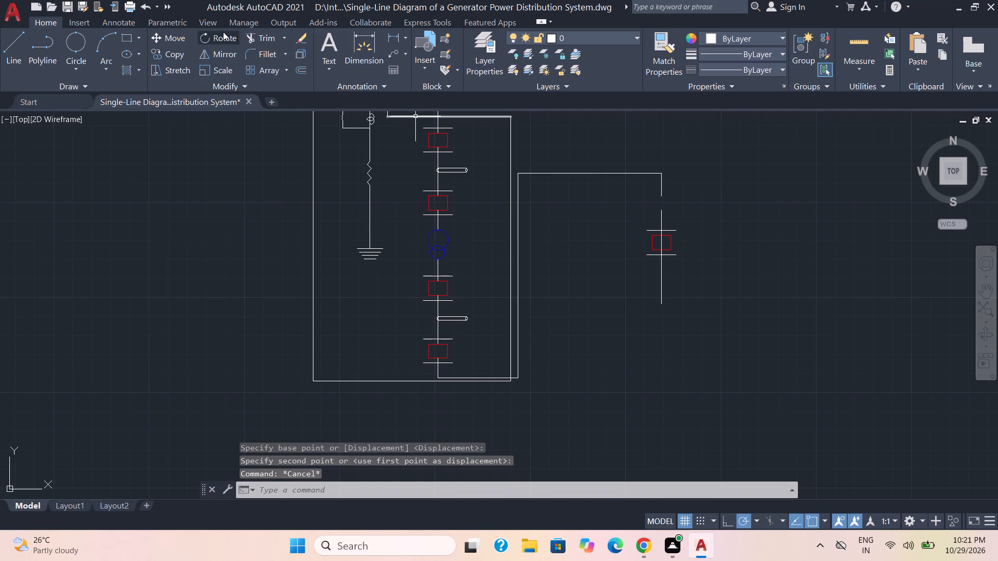
Trim the line inside the moved red block and extend the vertical line above it to close the gap.
click(256, 38)
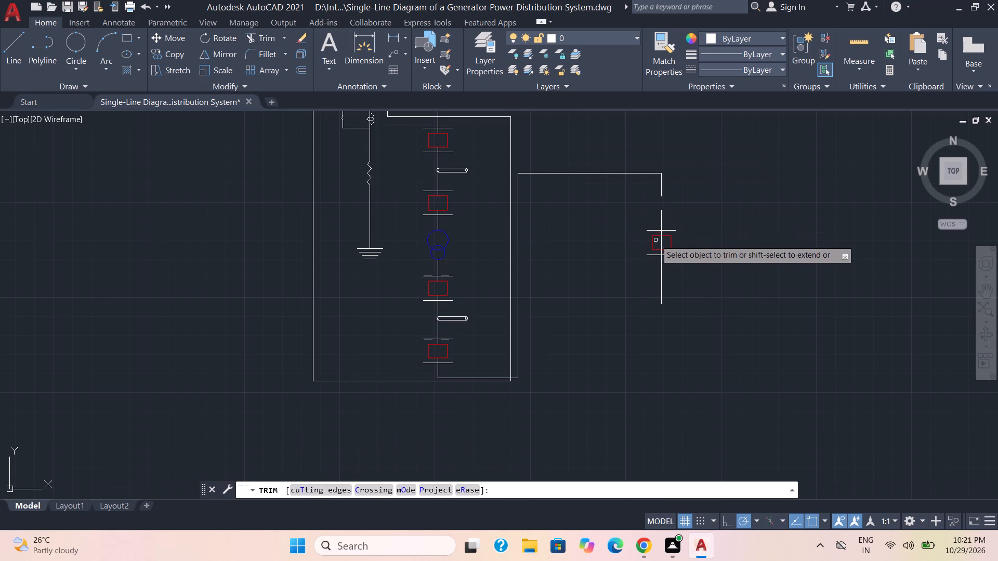
click(662, 245)
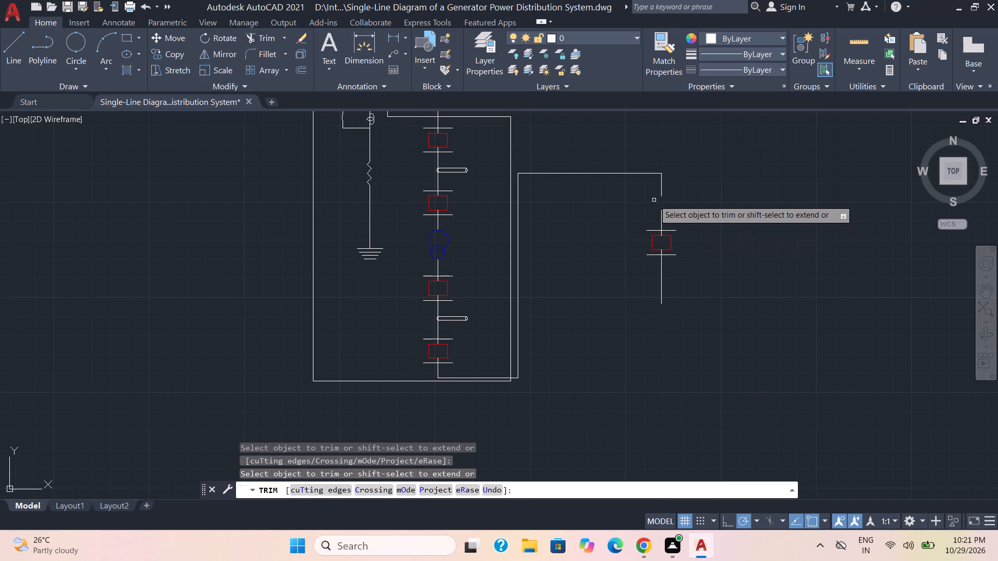
shift+click(664, 219)
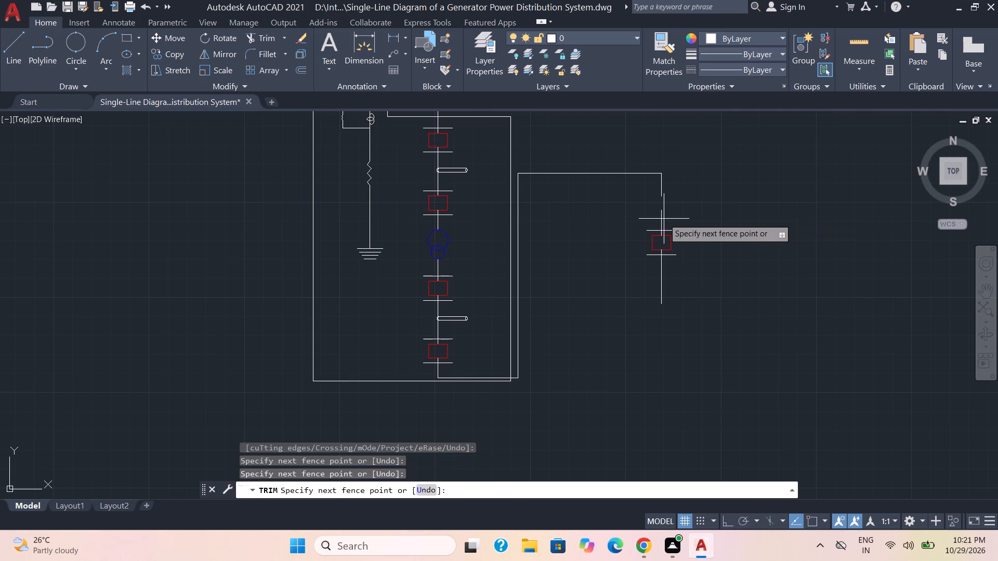
shift+click(660, 217)
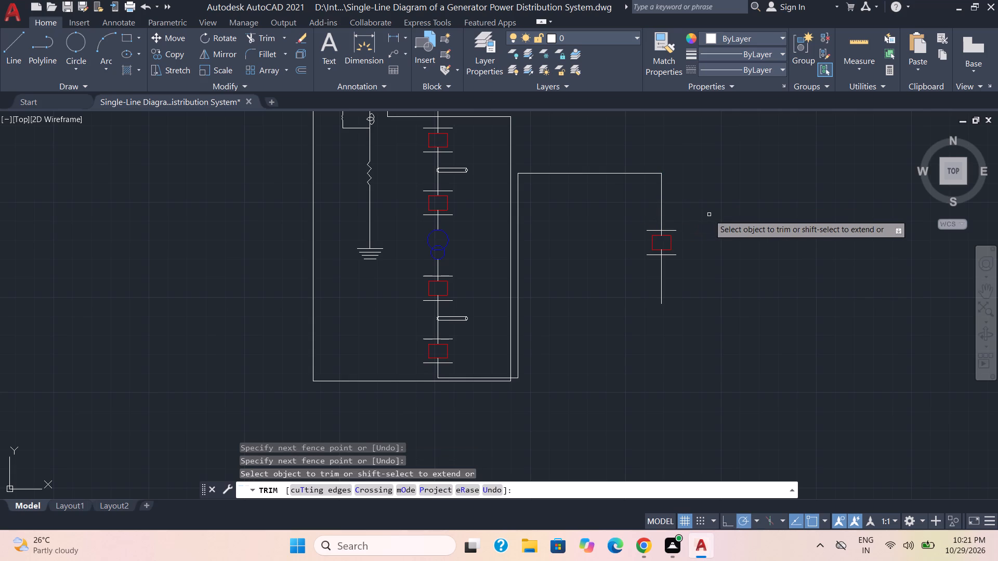
key(Escape)
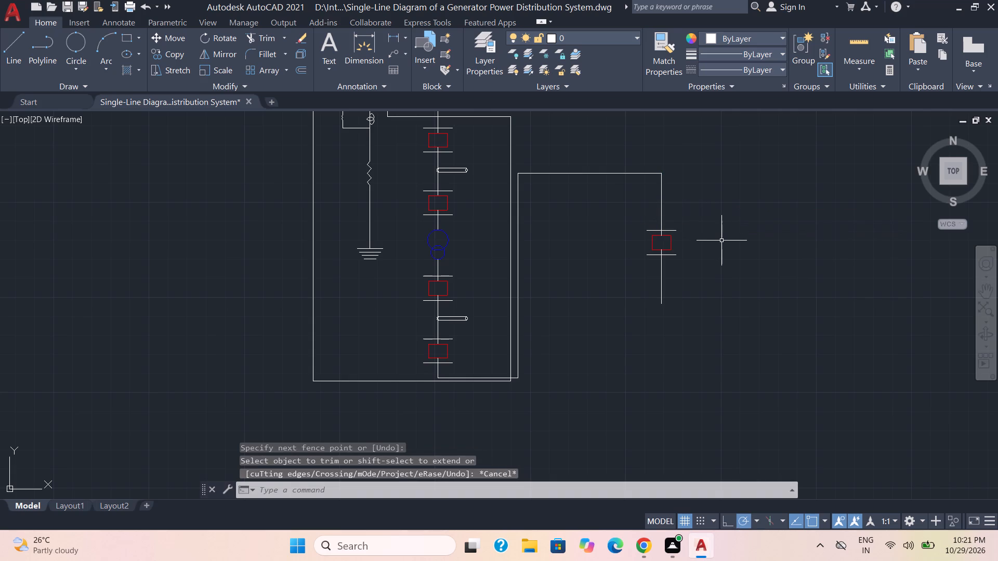
middle_drag(719, 257, 718, 257)
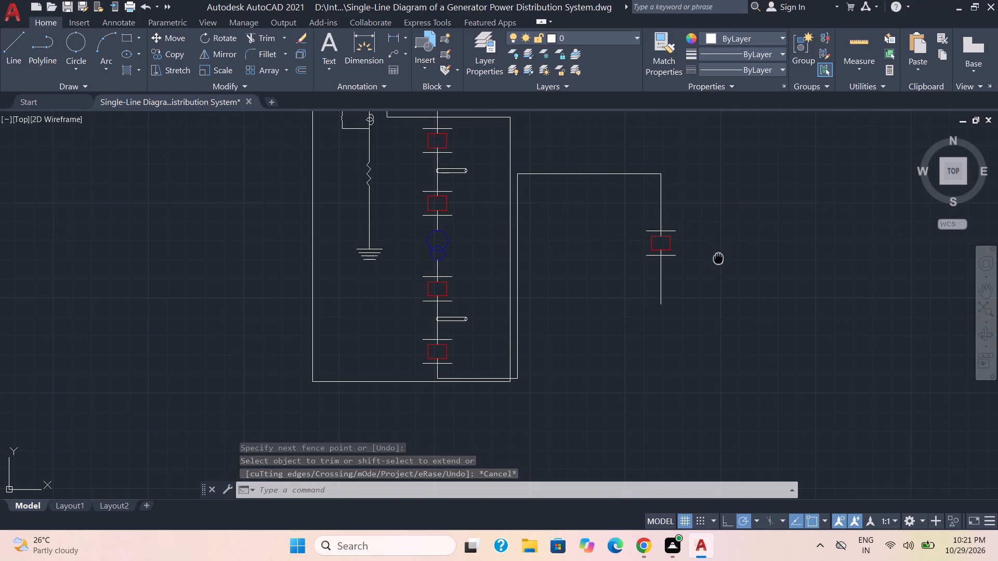
middle_drag(718, 257, 707, 214)
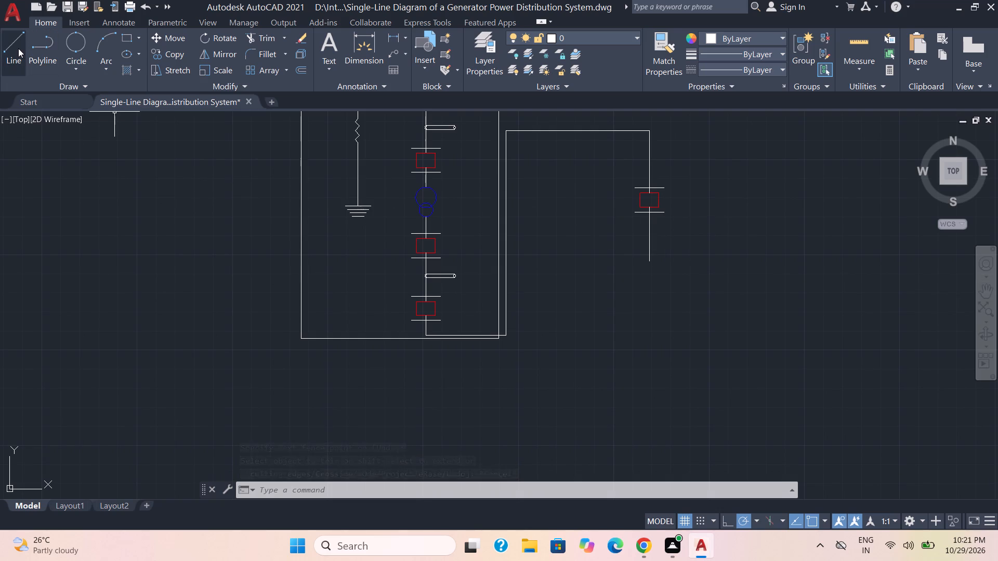
Draw a horizontal busbar line about 25 mm long just below the free end of the outgoing feeder line.
click(16, 49)
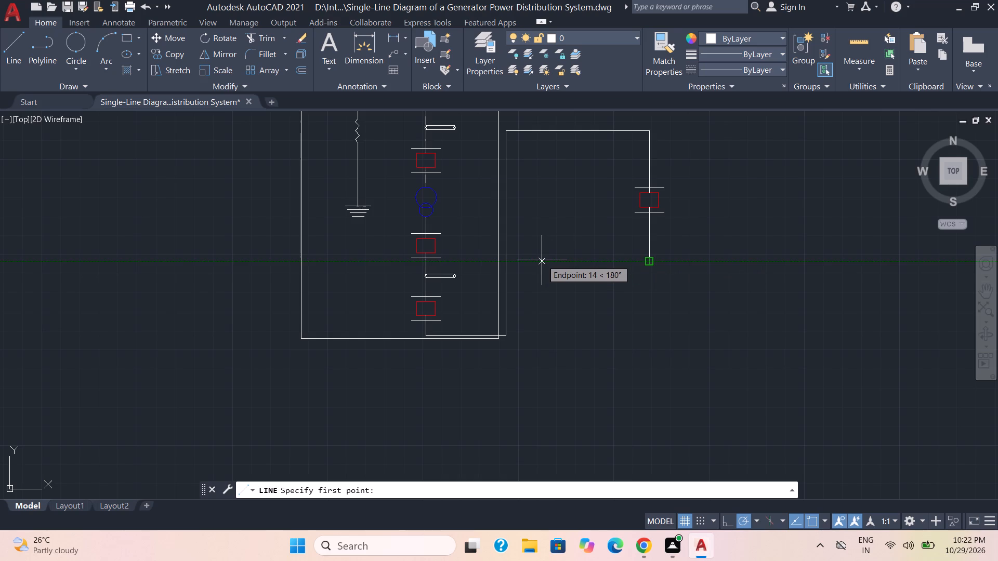
key(Escape)
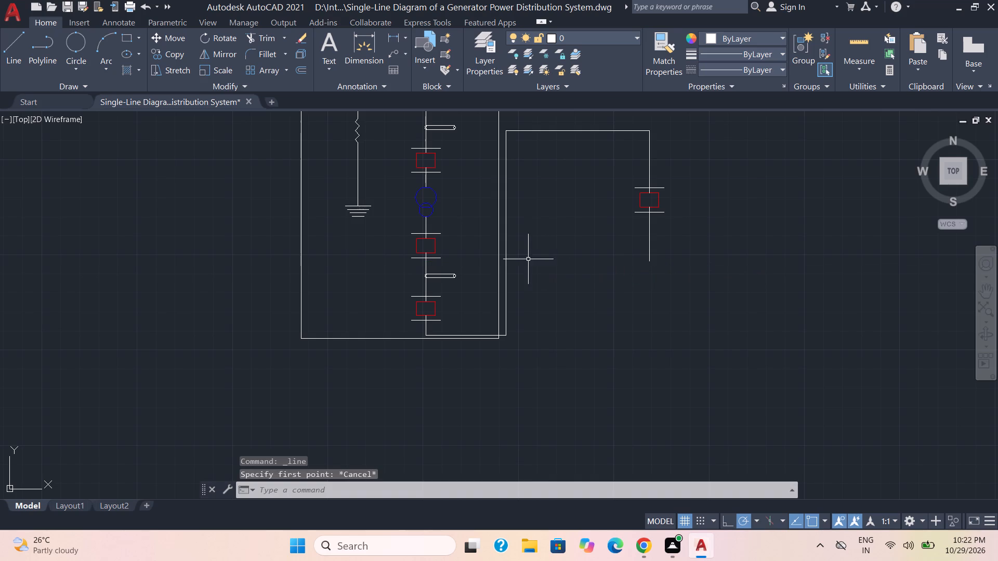
scroll(461, 278, up, 2)
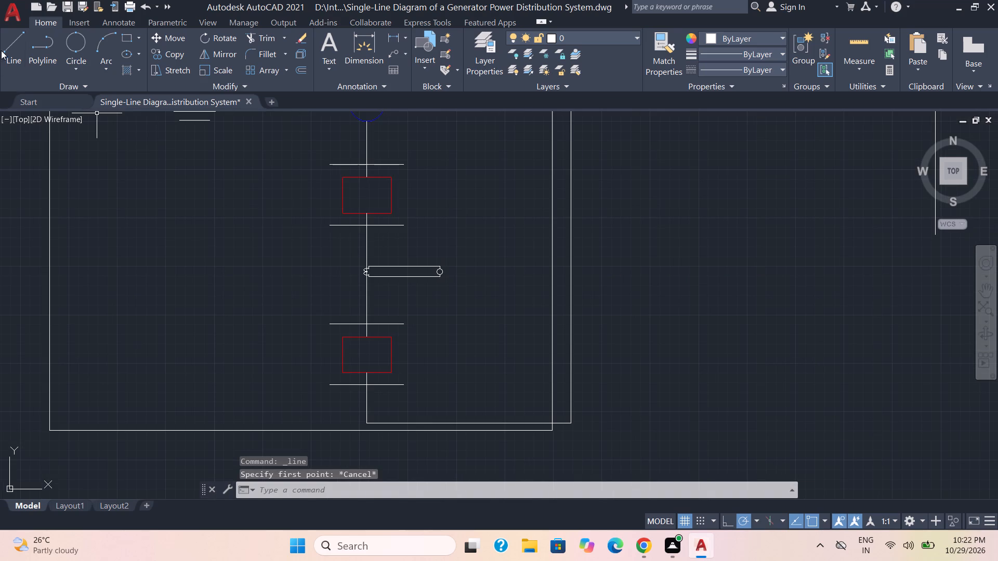
click(5, 50)
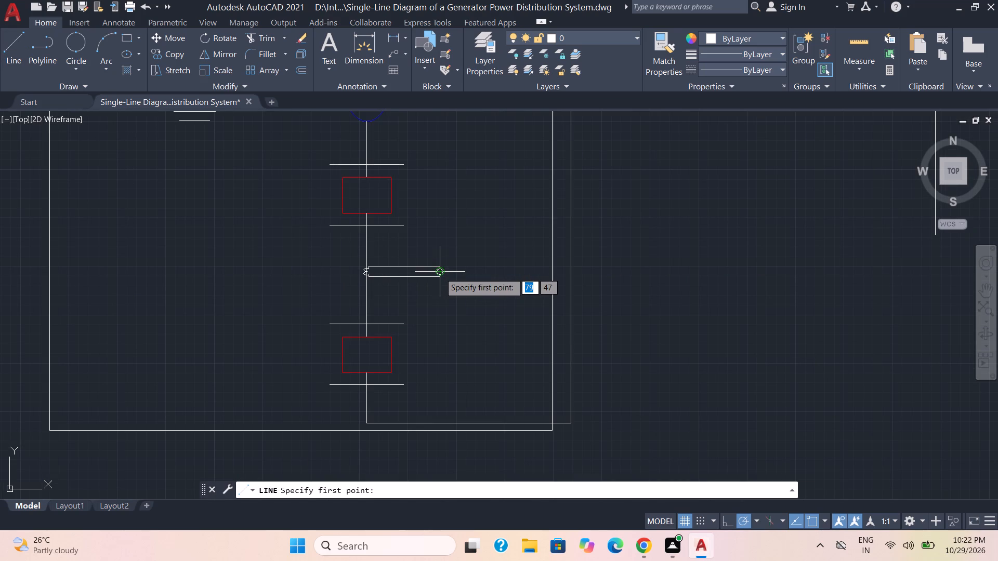
scroll(440, 273, up, 2)
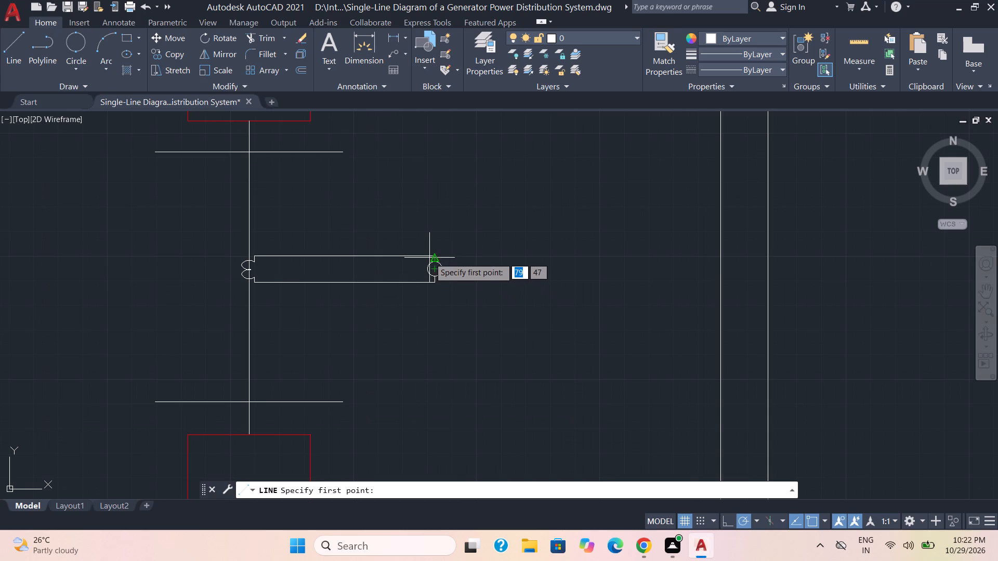
scroll(871, 255, down, 2)
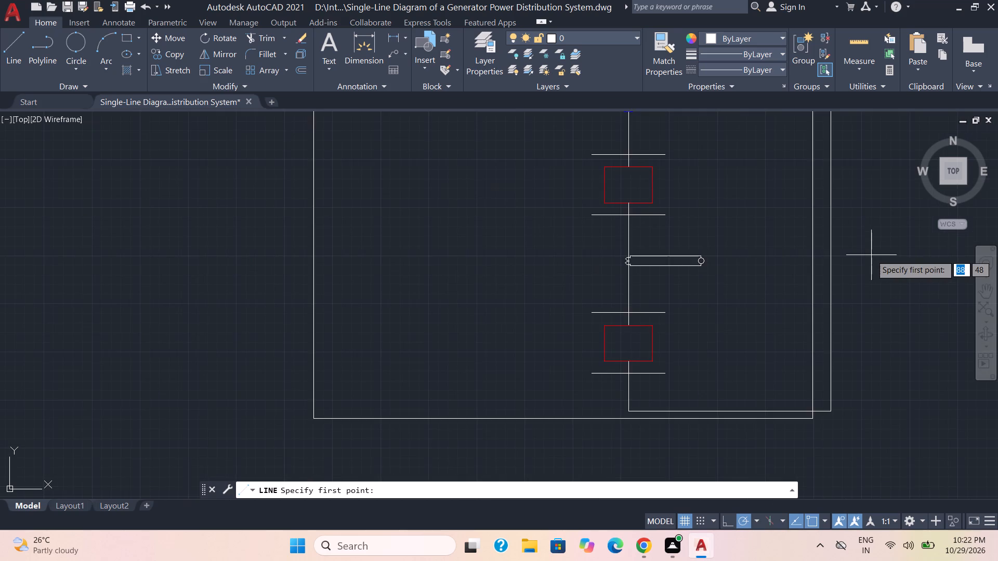
scroll(871, 255, down, 1)
middle_drag(871, 255, 467, 259)
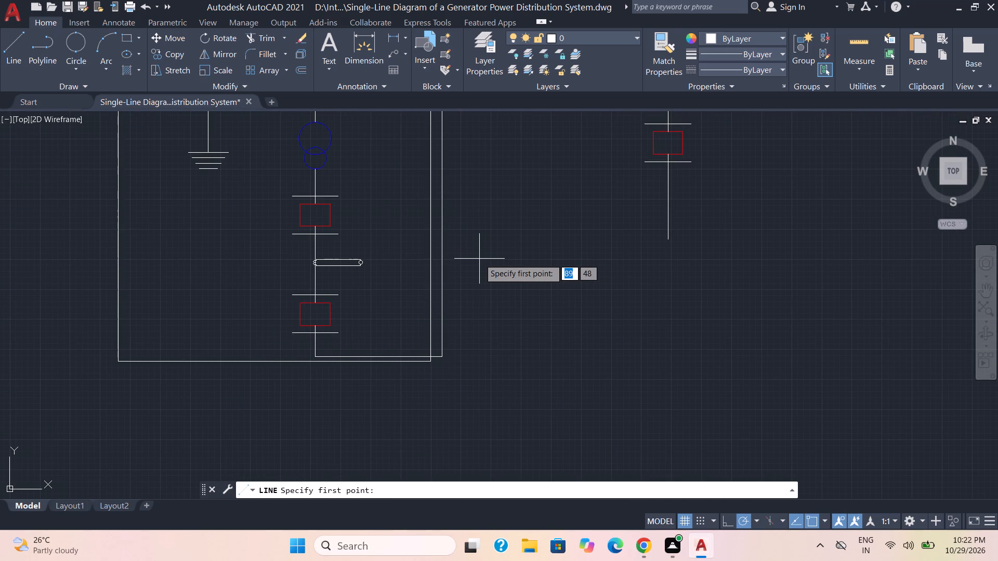
click(480, 259)
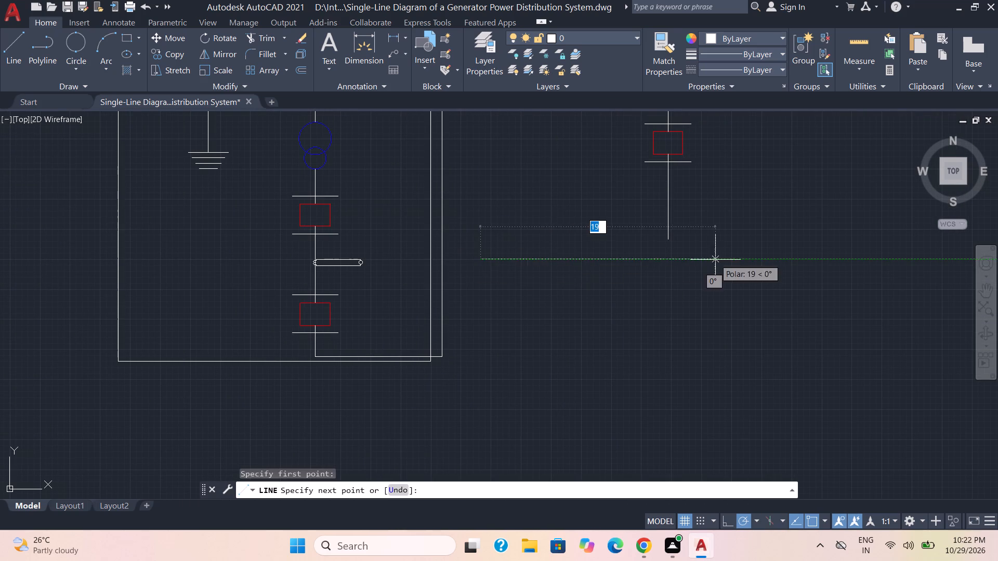
click(781, 261)
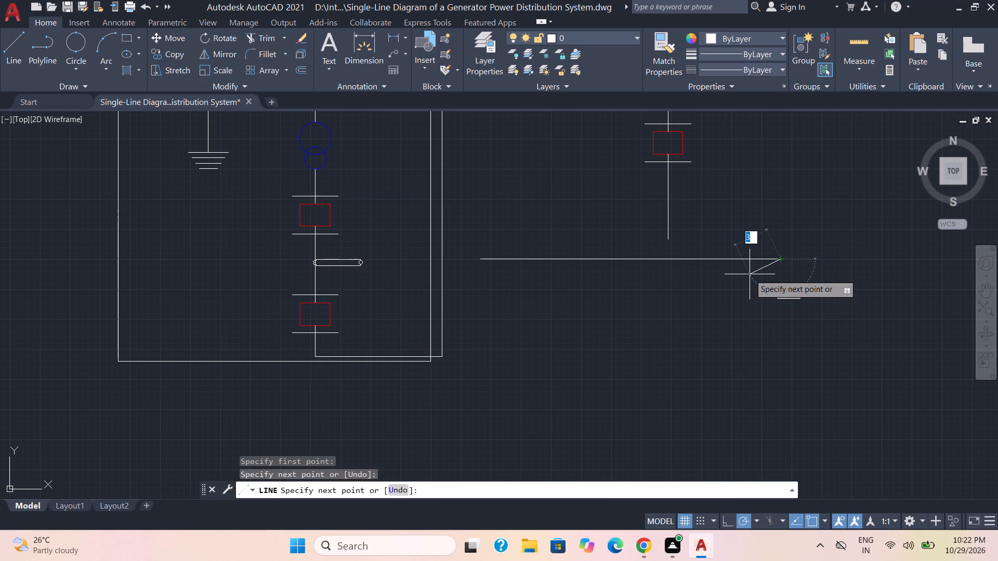
key(Escape)
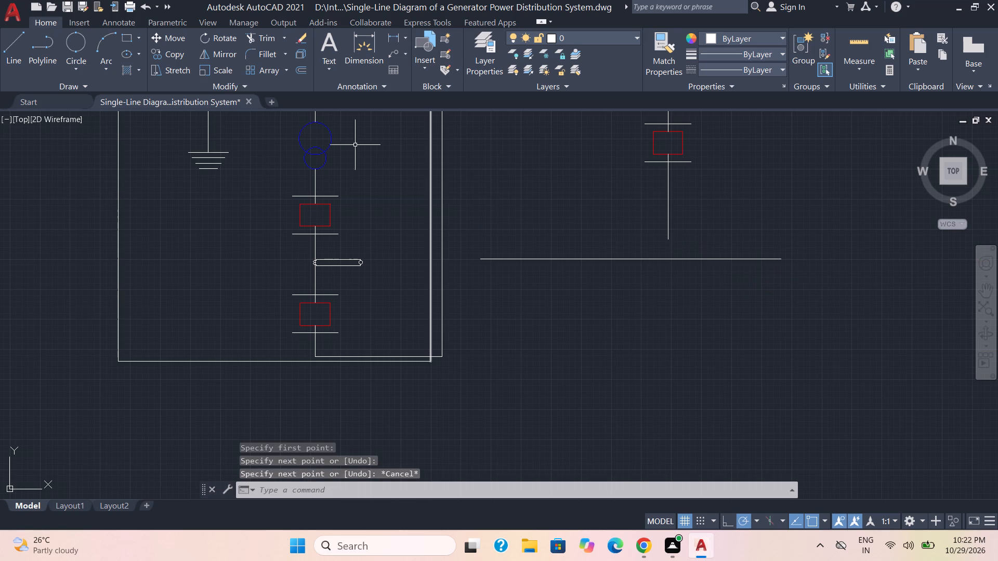
Draw a short vertical line joining the feeder's free lower end to the new horizontal busbar line.
click(10, 50)
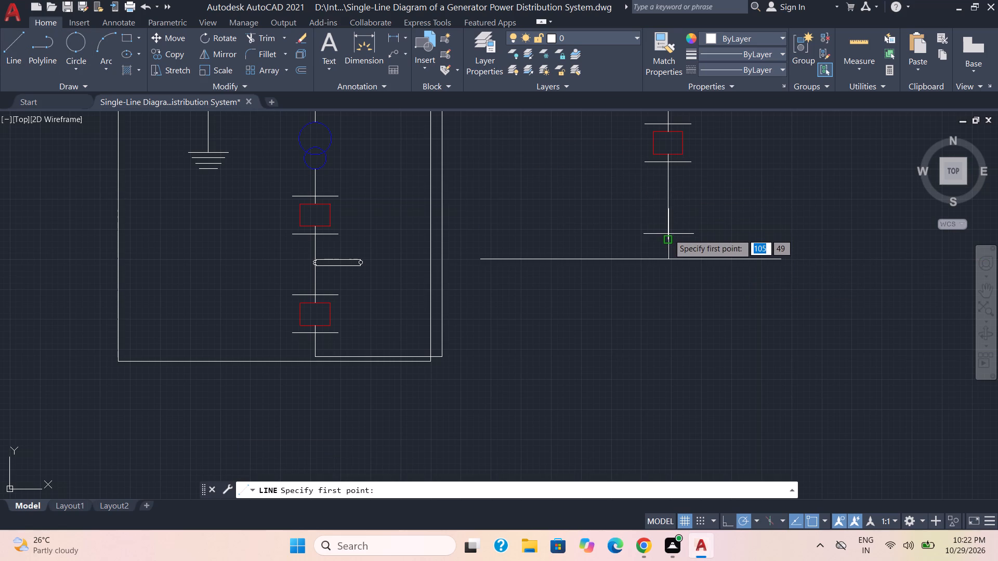
click(669, 237)
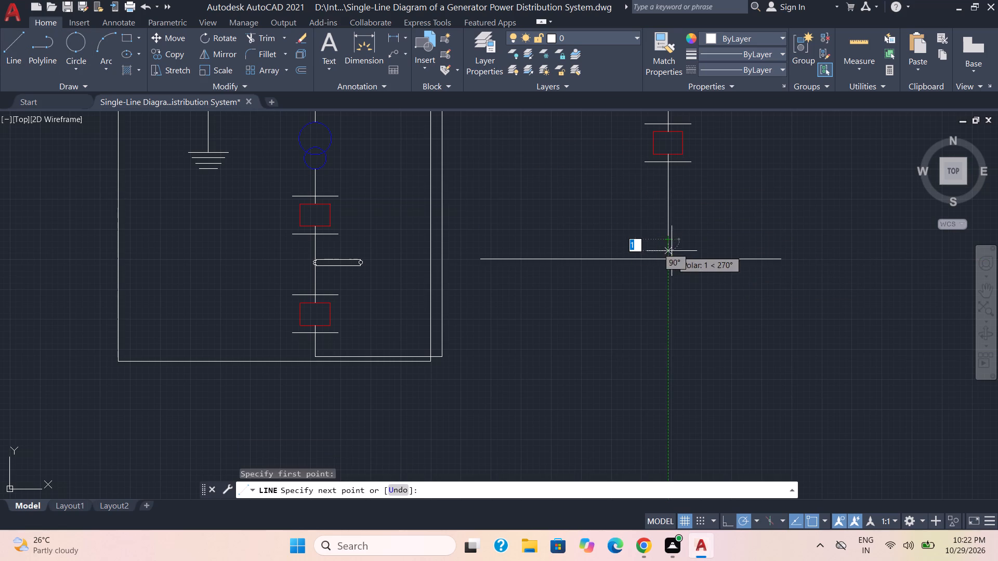
click(672, 256)
key(Escape)
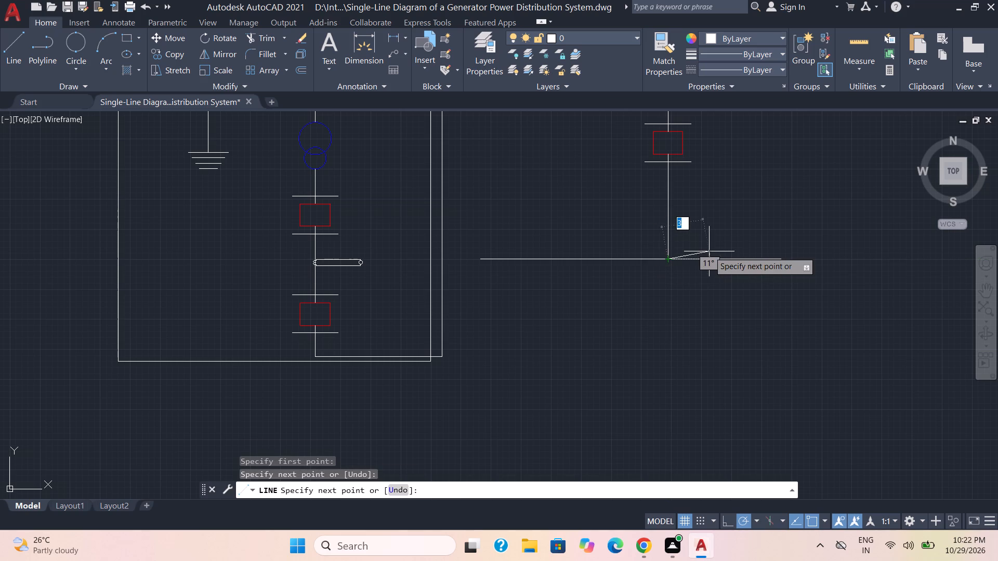
click(346, 340)
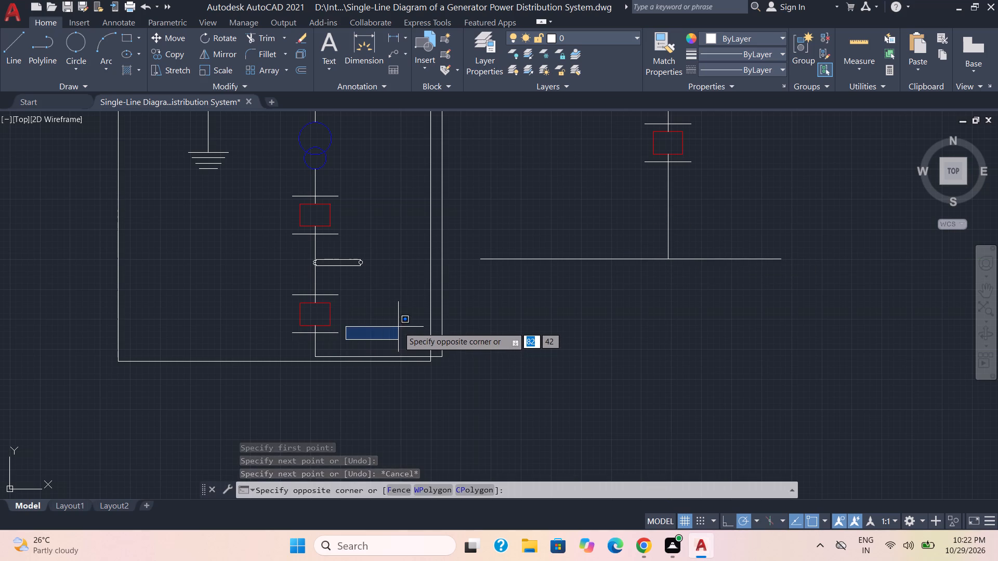
key(Escape)
Copy the top red block with its two bars and upper connecting line to three busbar points, about 9 and 10 mm apart.
scroll(625, 183, down, 2)
middle_drag(633, 185, 636, 302)
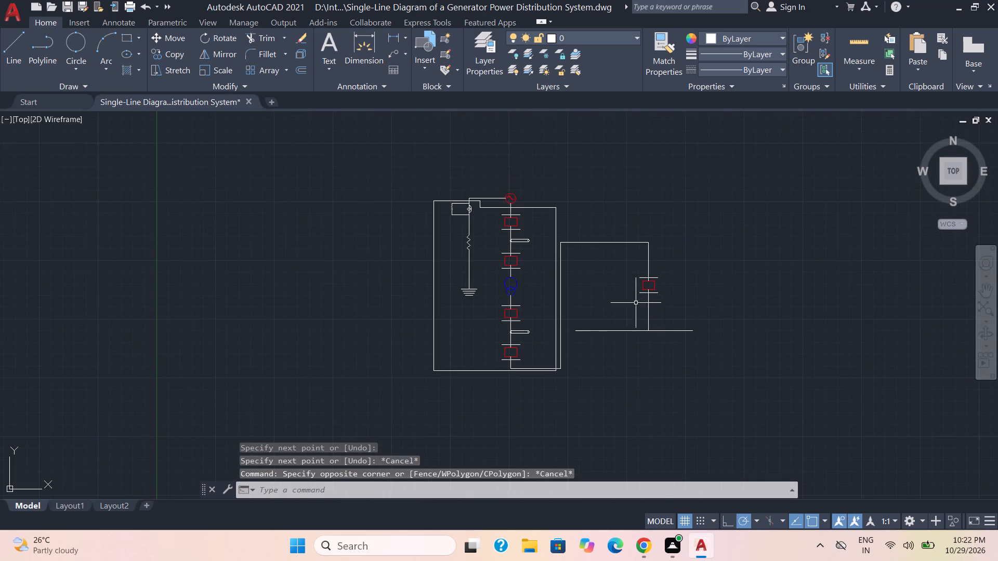
scroll(536, 227, up, 2)
click(496, 242)
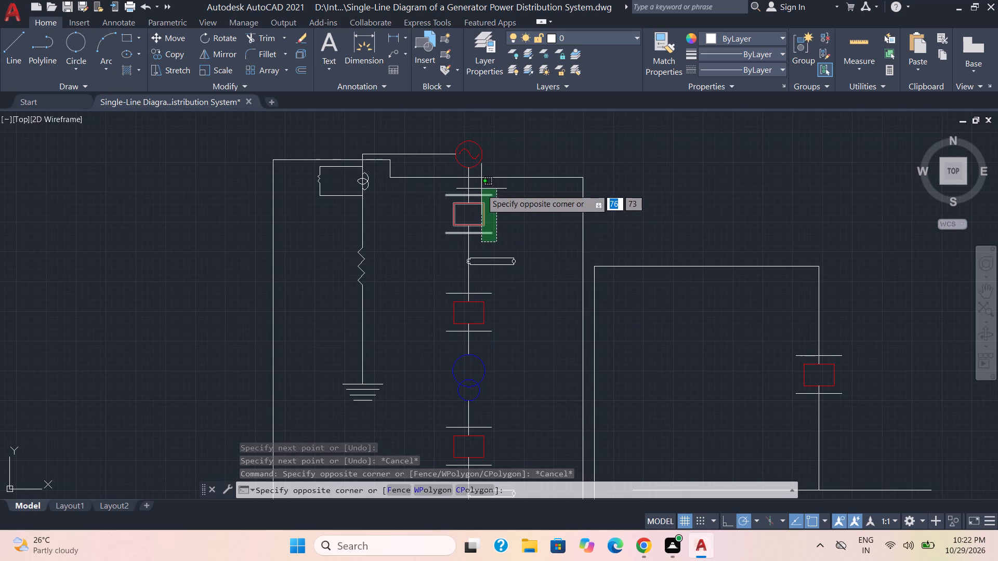
click(481, 192)
click(468, 185)
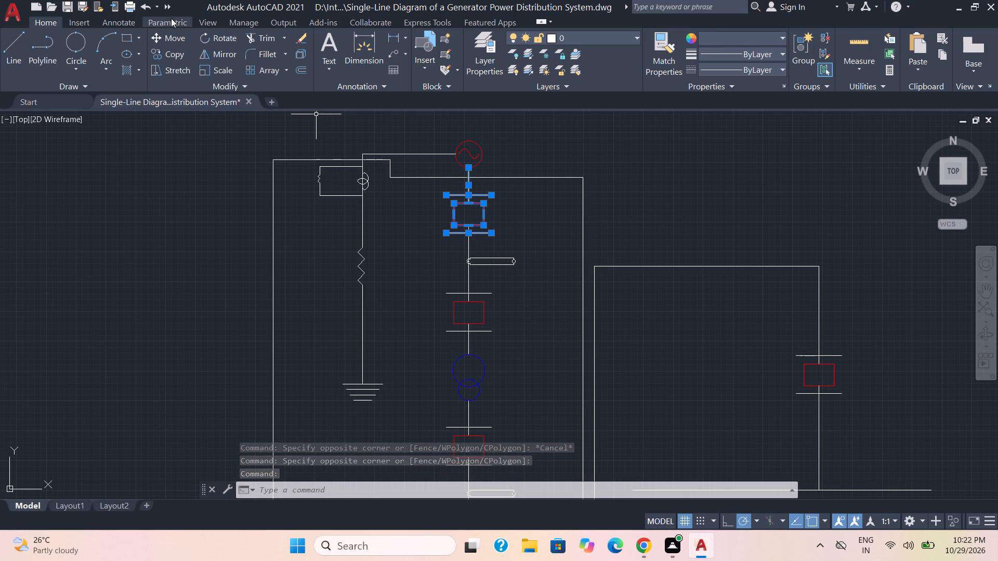
click(169, 52)
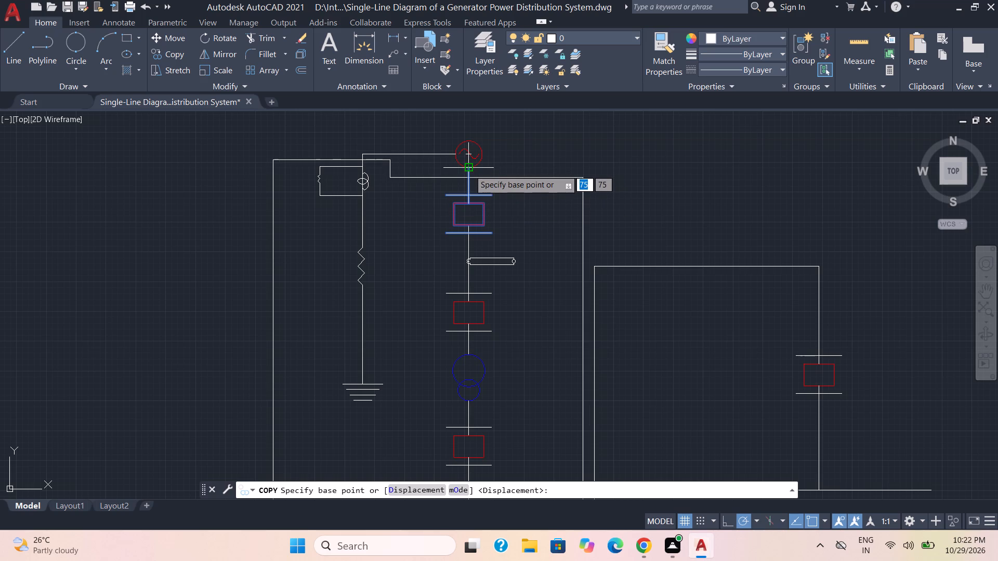
click(470, 167)
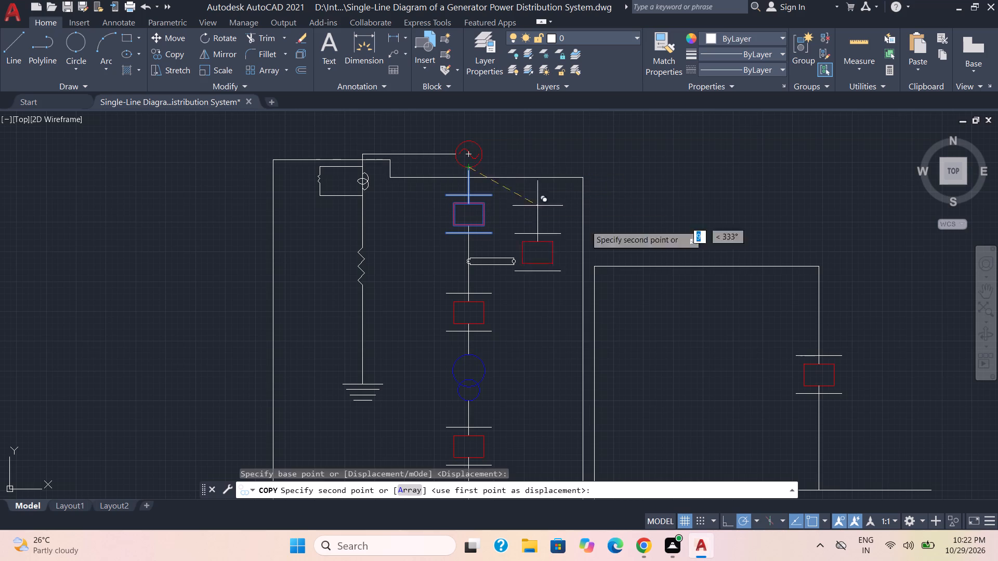
scroll(677, 263, down, 2)
middle_drag(680, 299, 662, 186)
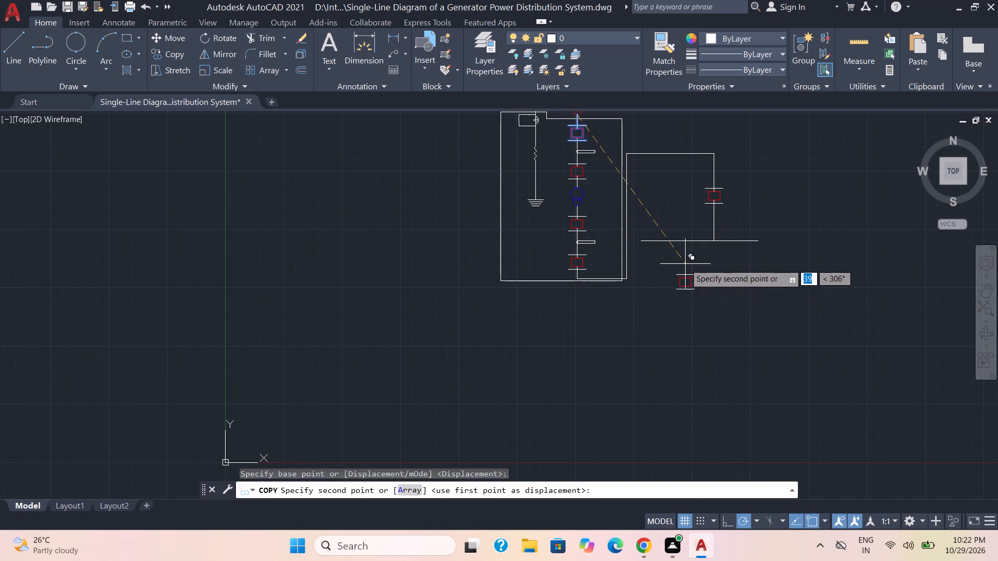
scroll(646, 248, up, 2)
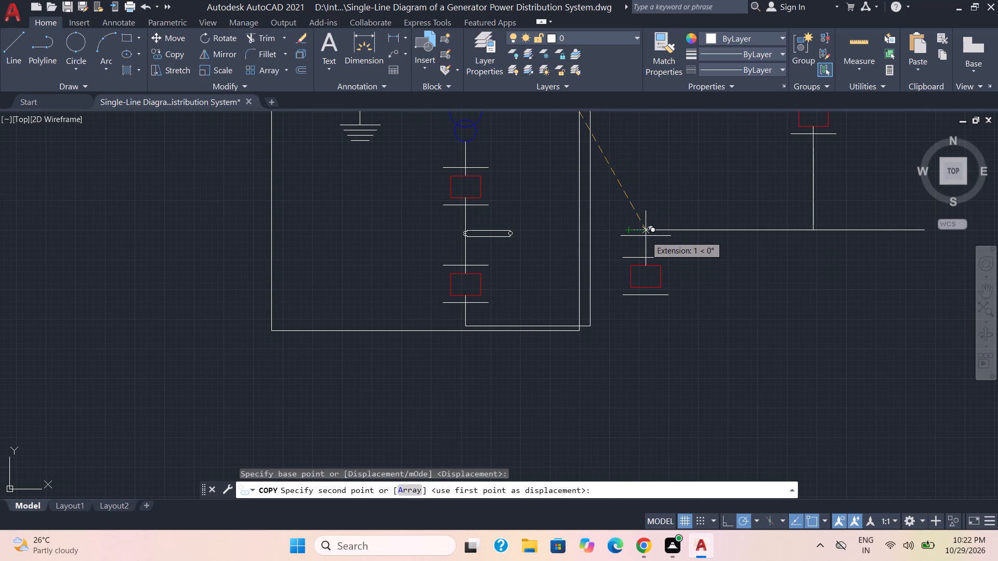
click(646, 236)
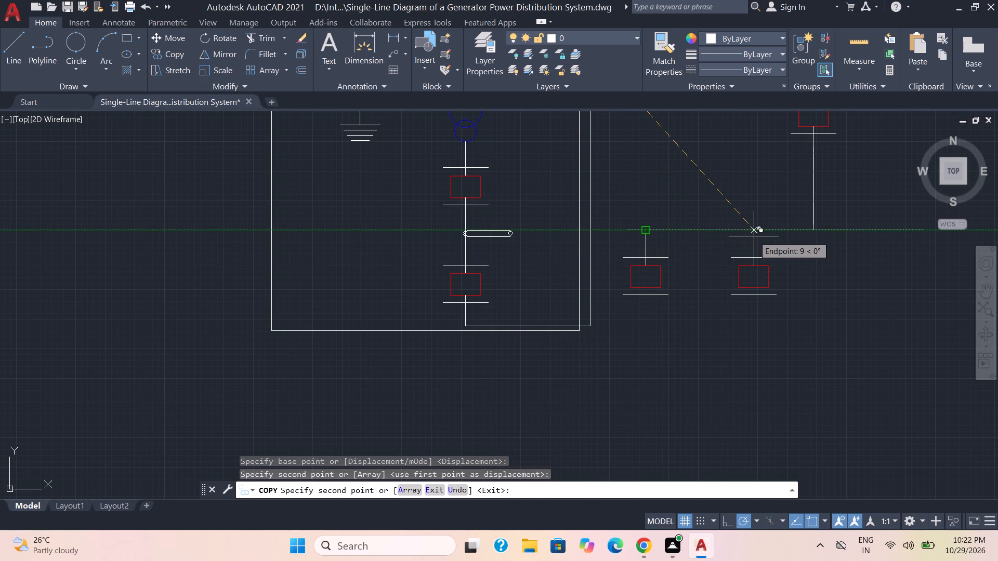
click(754, 236)
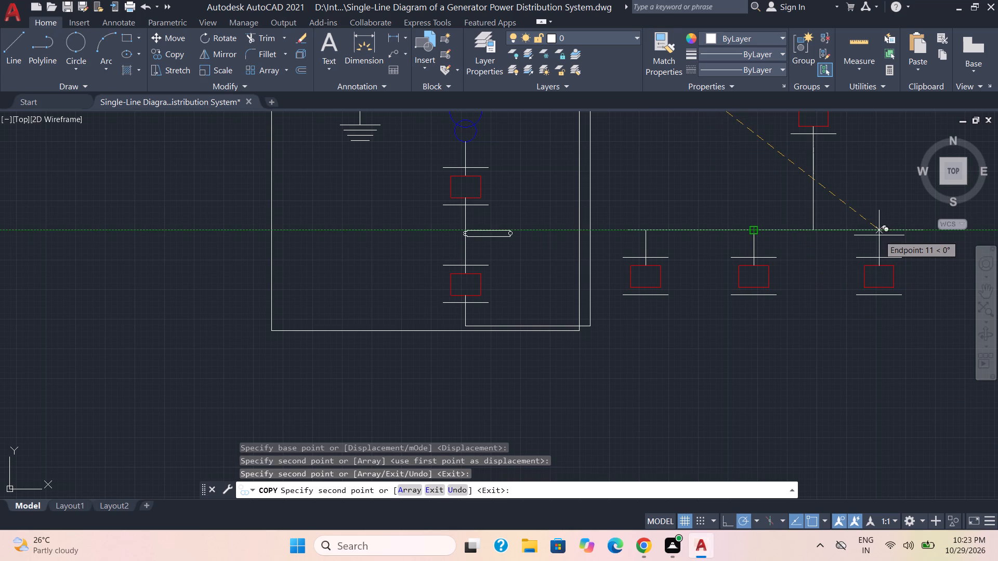
click(874, 236)
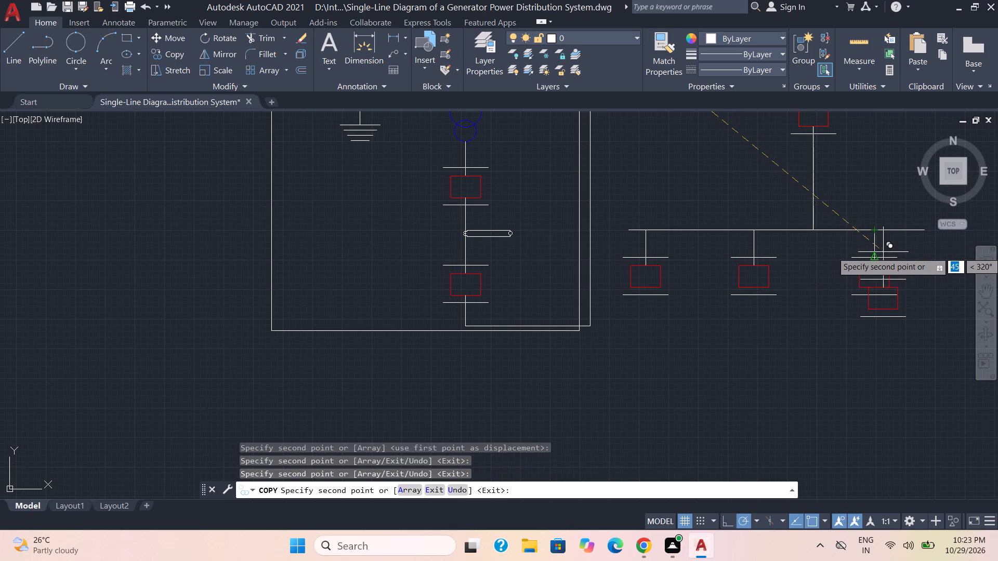
key(Escape)
Trim the short busbar stub projecting beyond the leftmost copied branch.
click(266, 41)
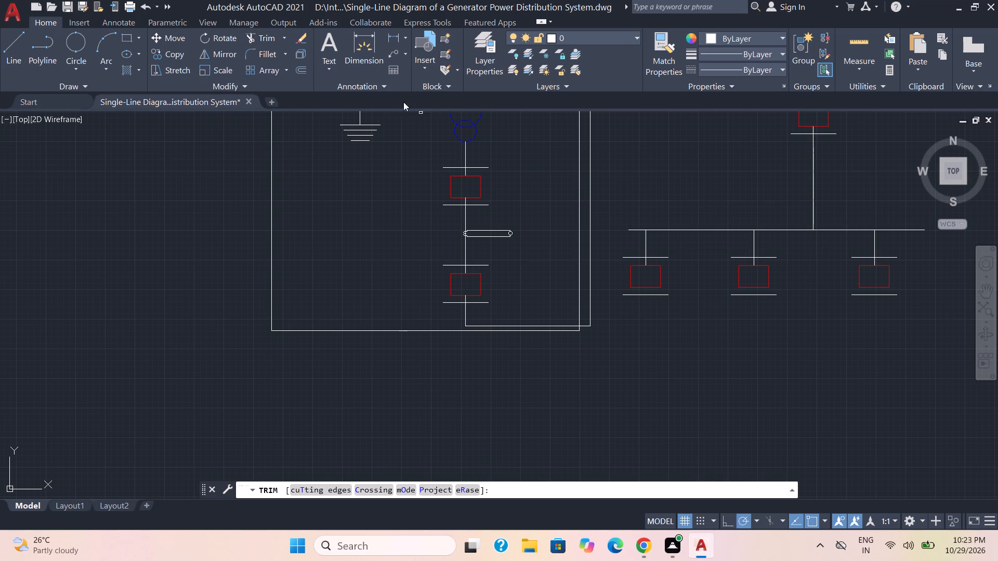
click(635, 231)
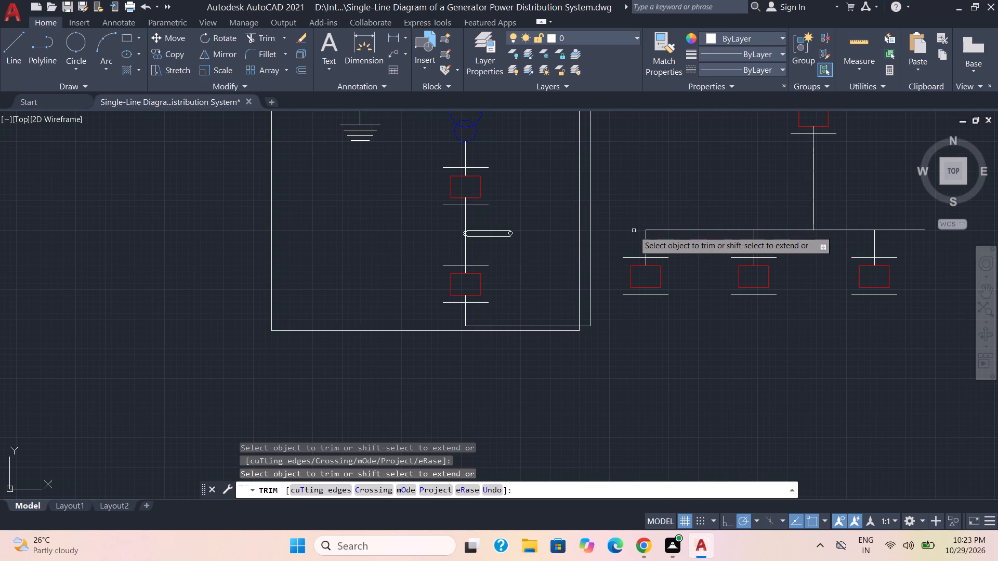
key(Escape)
Draw a vertical line about 4 mm straight down from the bottom edge of the leftmost branch's red block.
middle_drag(715, 332, 714, 332)
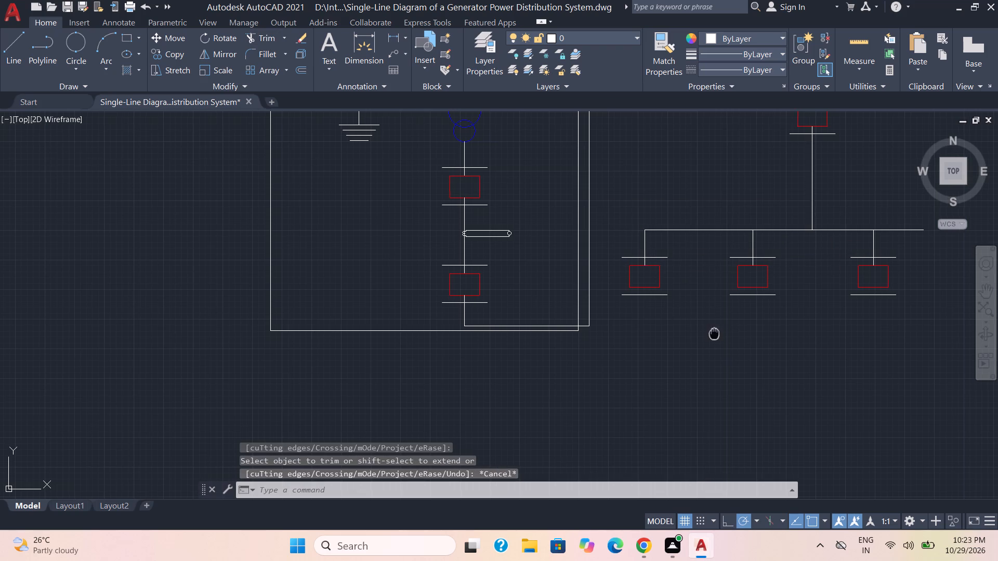
middle_drag(714, 332, 636, 275)
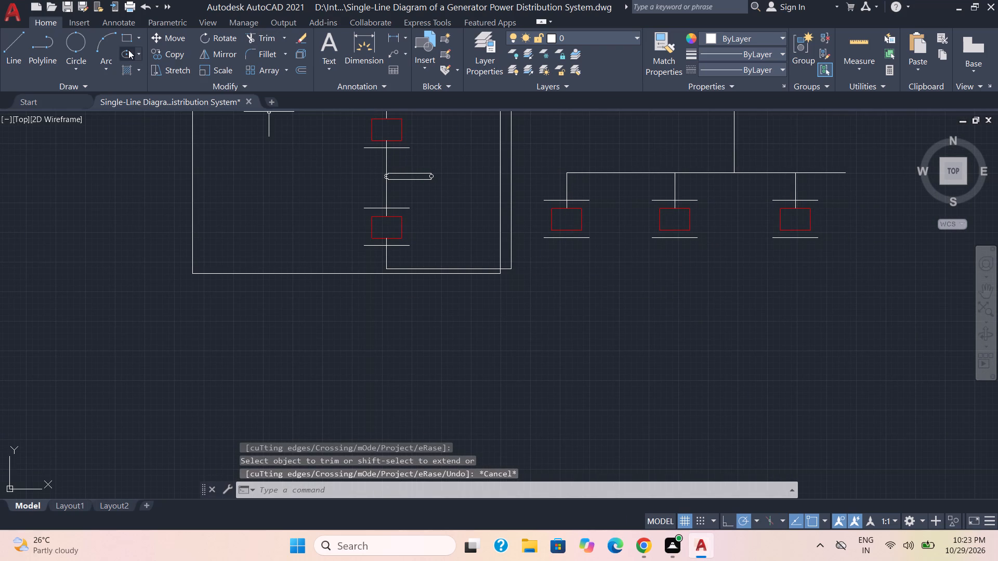
click(12, 49)
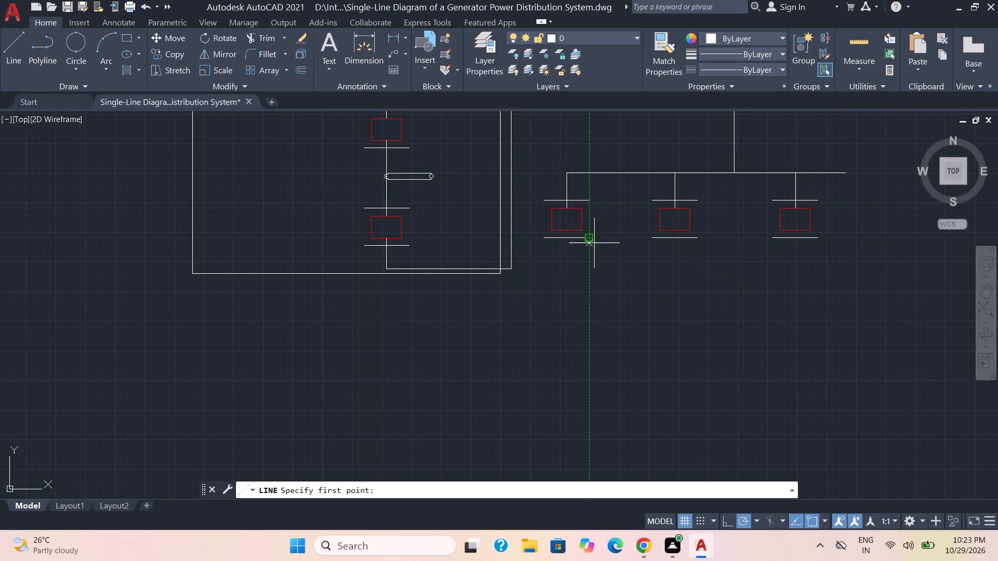
click(567, 231)
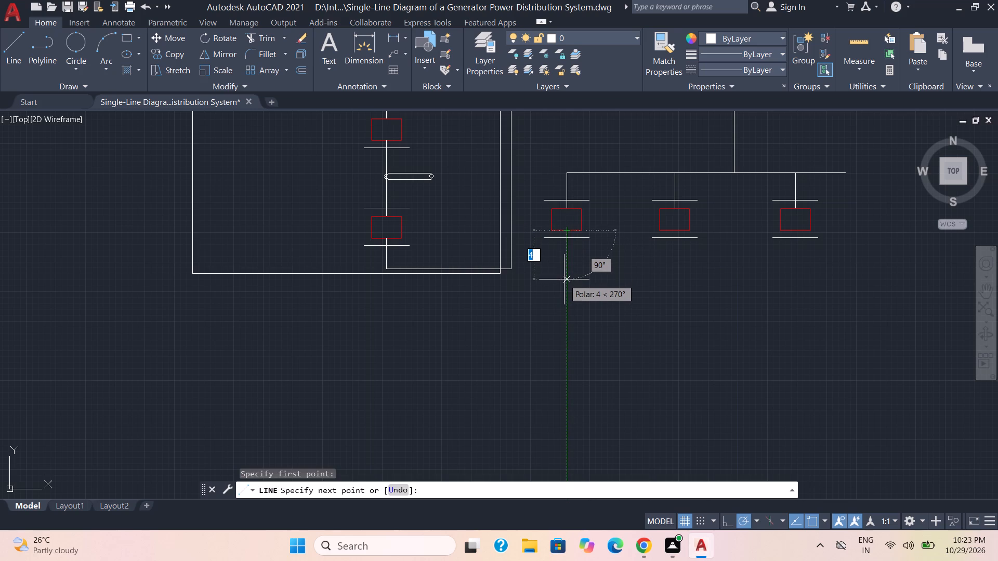
click(564, 279)
key(Escape)
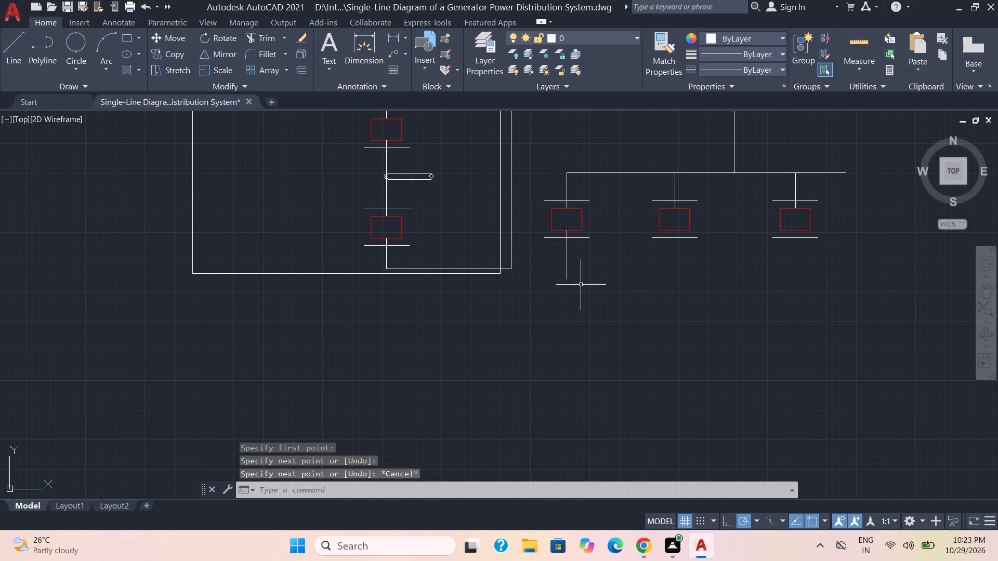
Draw a rectangle about 5 by 3 mm at the lower end of the leftmost branch line.
click(127, 34)
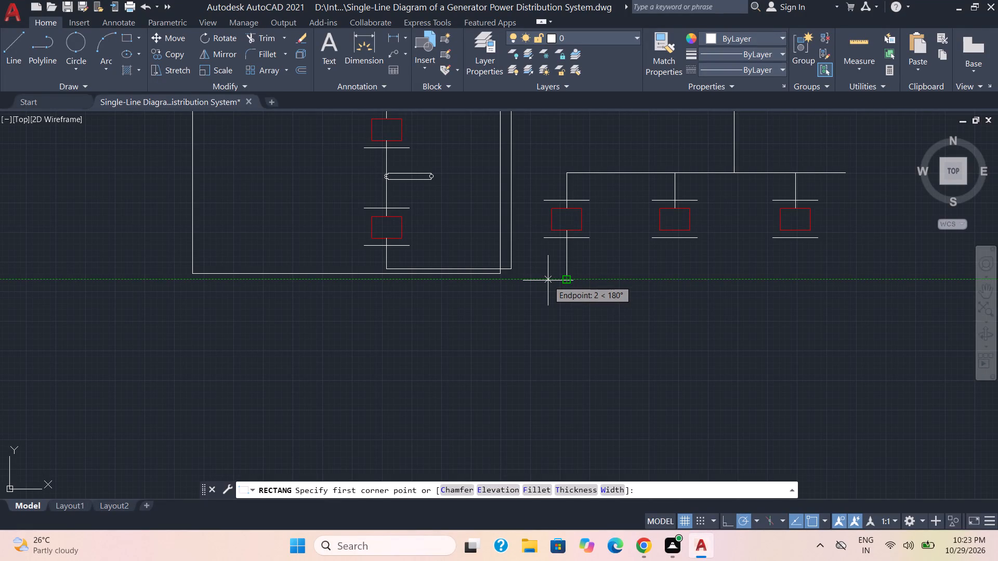
click(545, 282)
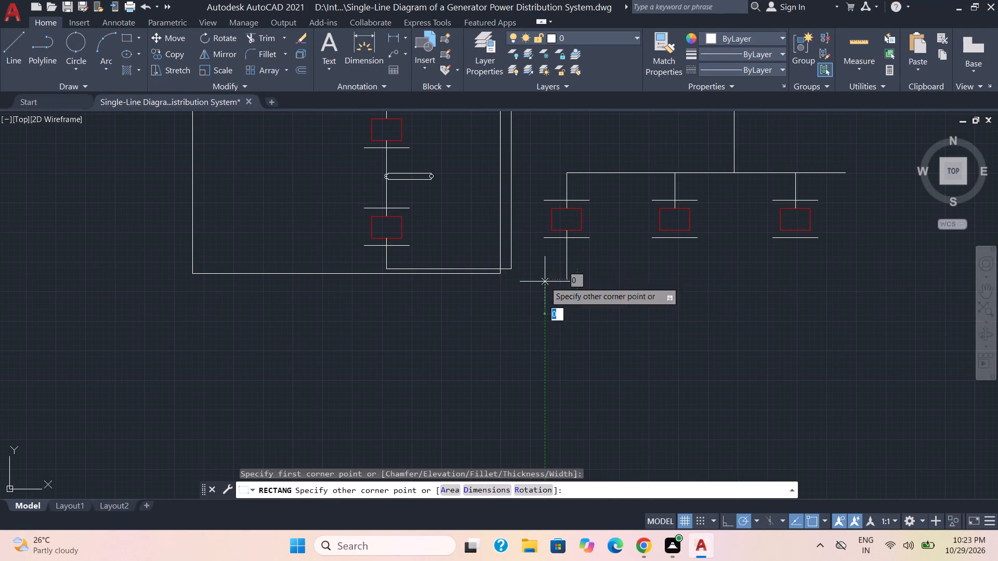
click(602, 313)
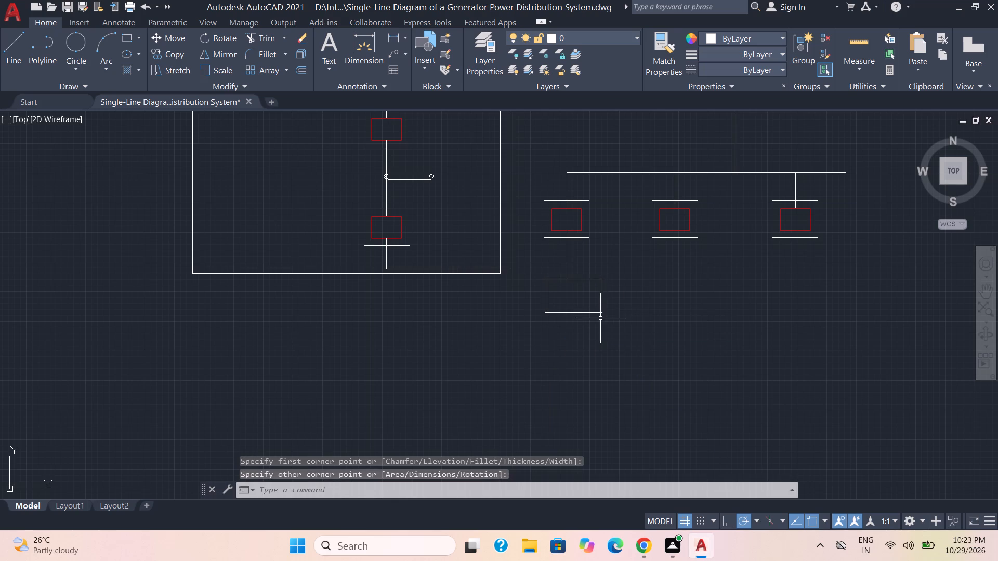
Move the rectangle below the leftmost branch so its top-edge midpoint meets the lower end of the branch line.
click(602, 324)
click(600, 305)
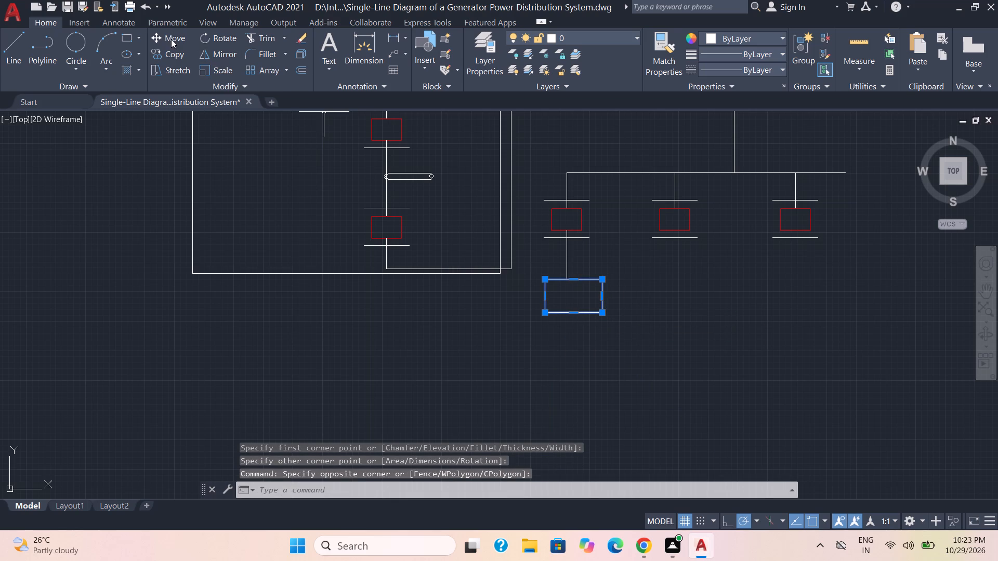
click(171, 39)
scroll(562, 286, up, 1)
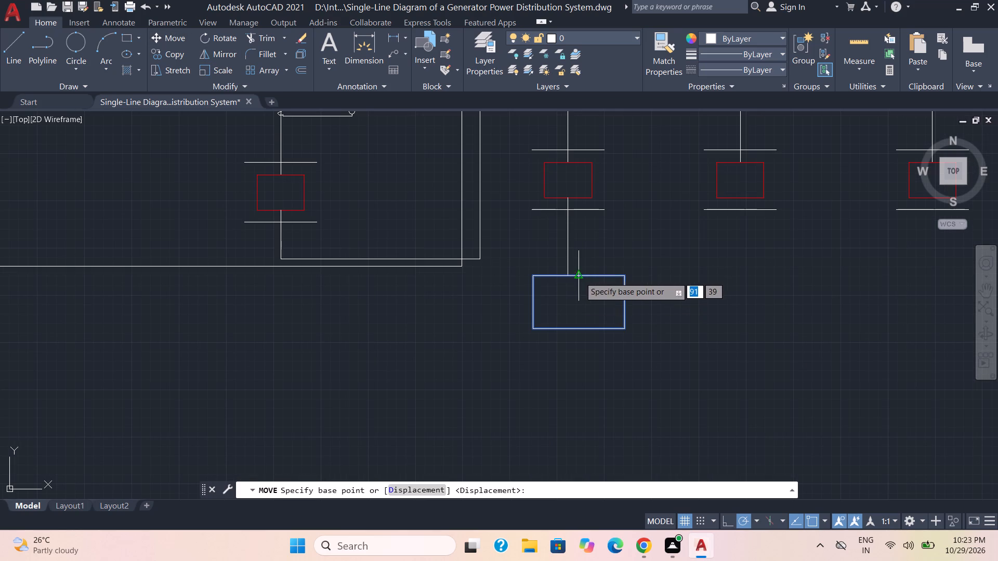
click(580, 277)
click(569, 277)
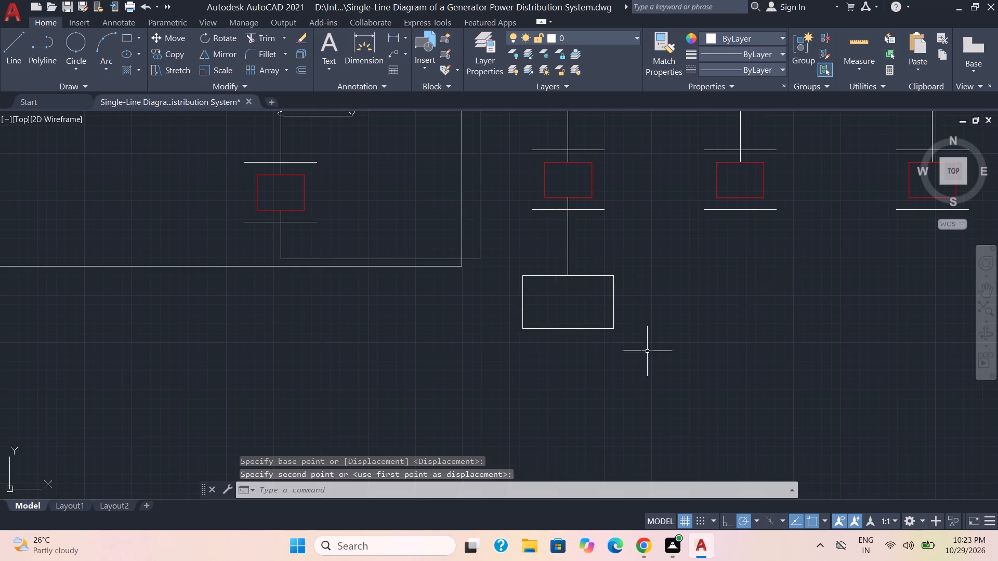
Draw three vertical lines about 3 mm down from the rectangle's bottom edge, one at its midpoint and one on either side.
middle_drag(604, 366, 622, 303)
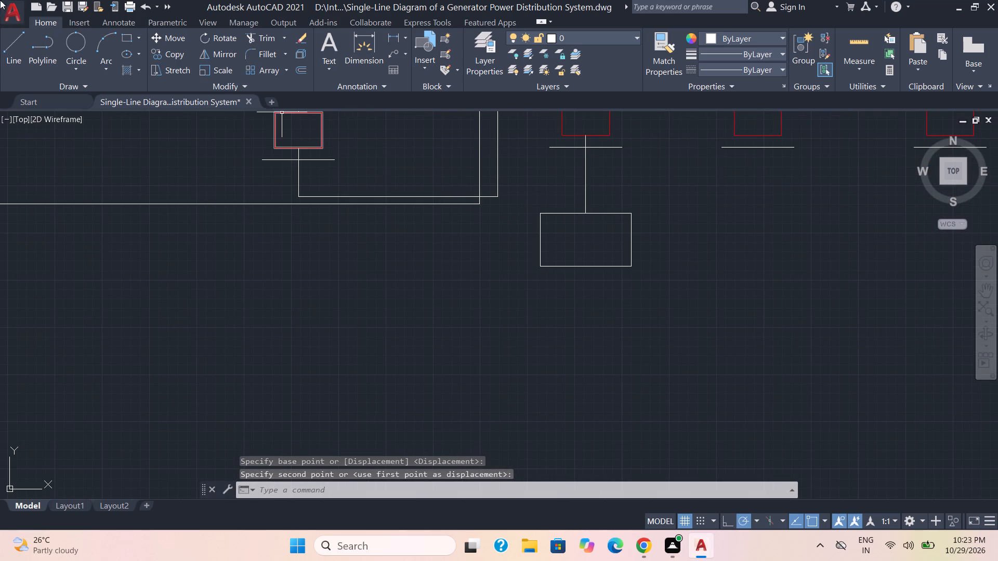
click(12, 60)
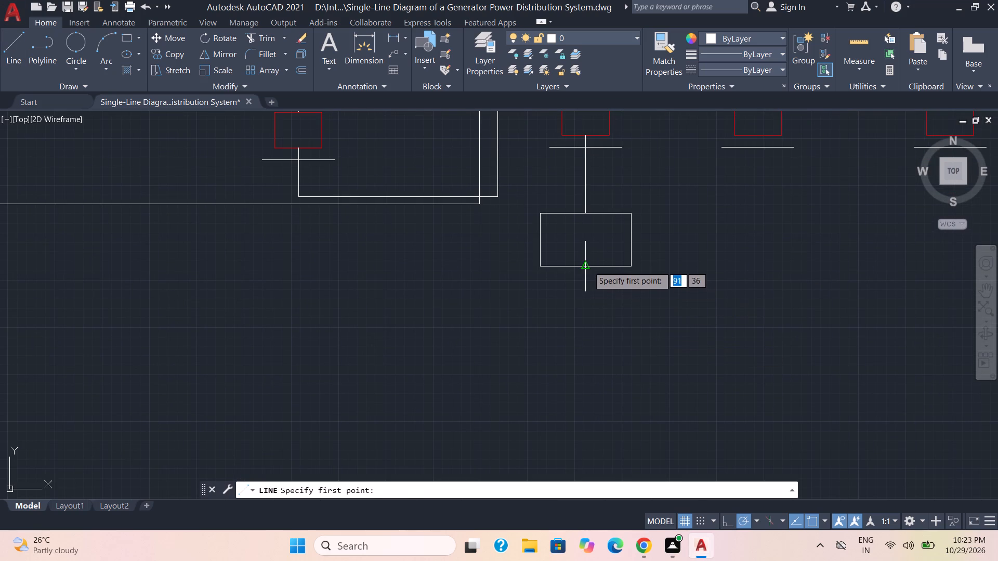
click(588, 264)
click(591, 316)
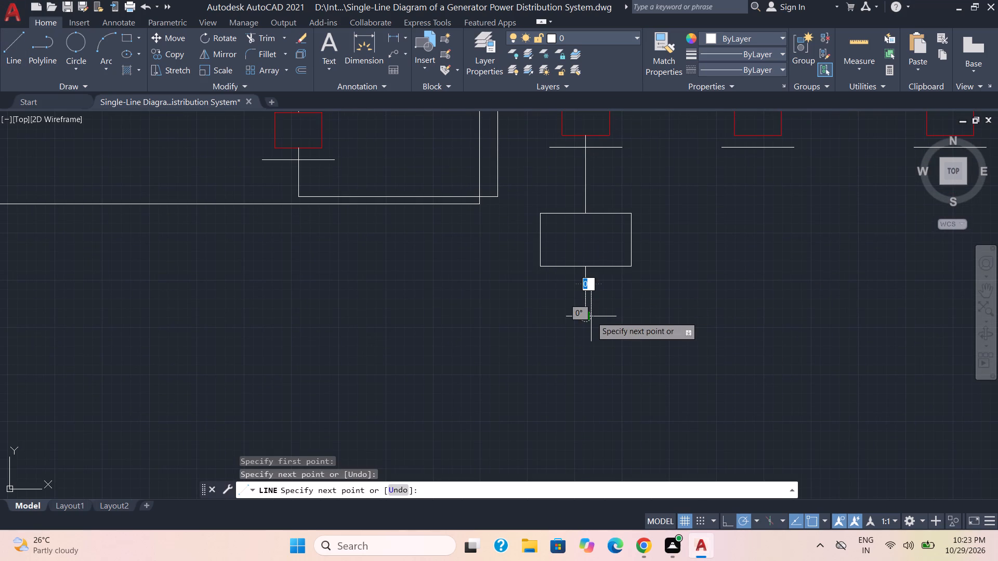
key(space)
key(space)
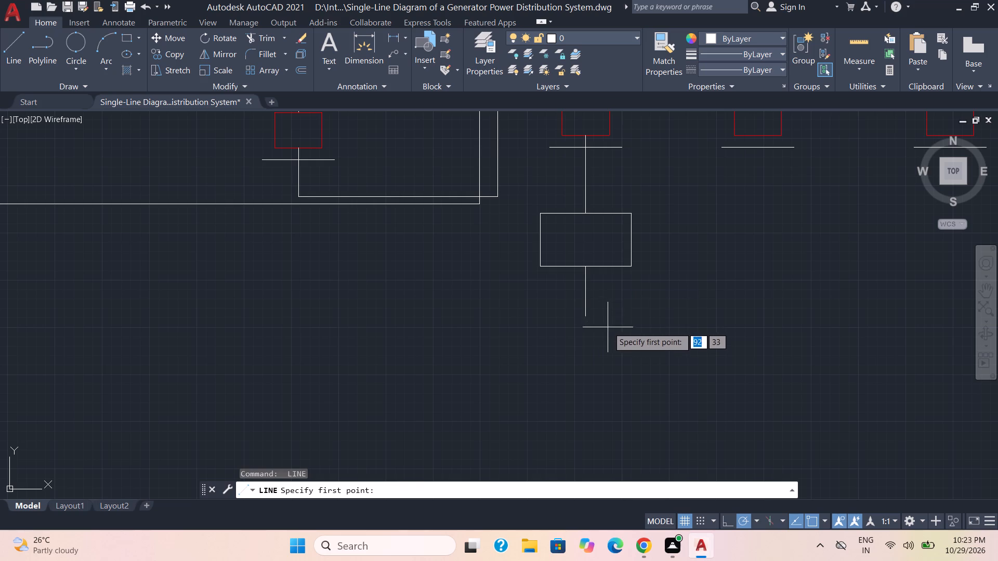
click(616, 267)
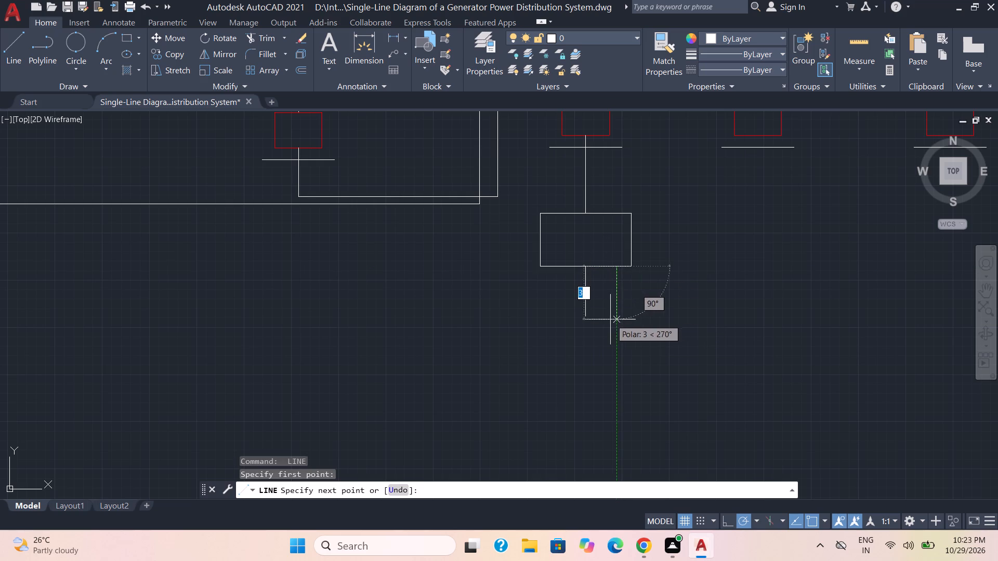
click(616, 315)
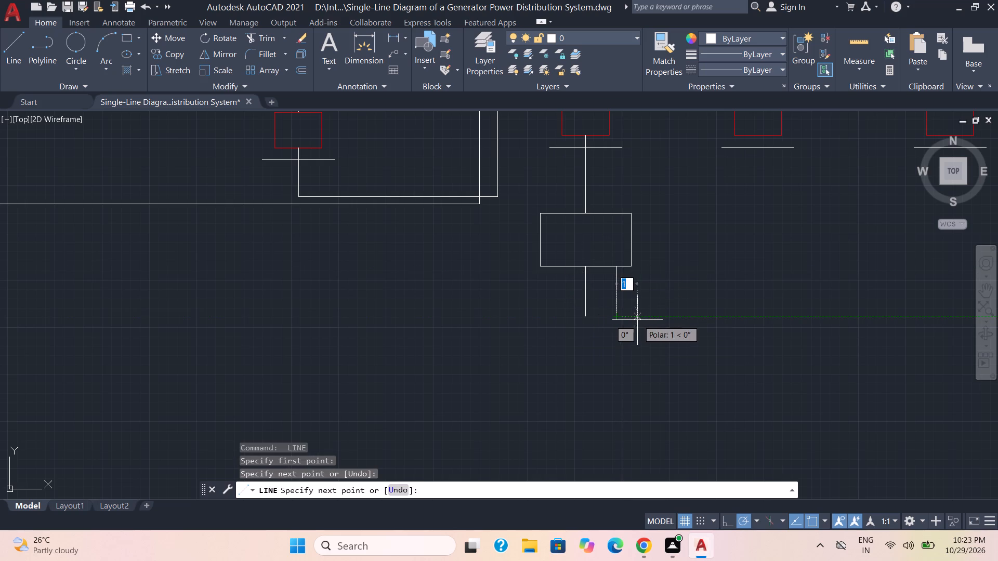
key(space)
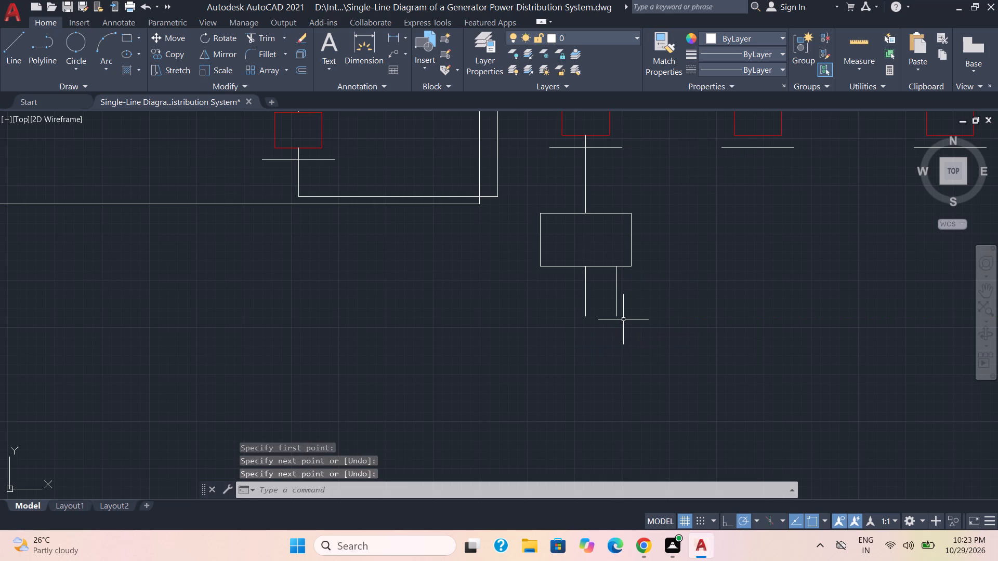
key(space)
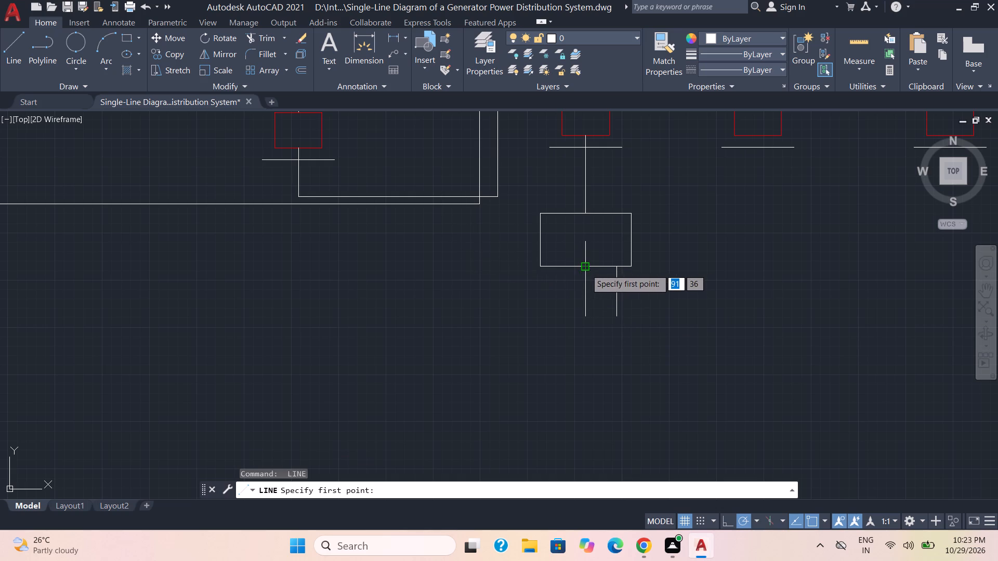
click(556, 269)
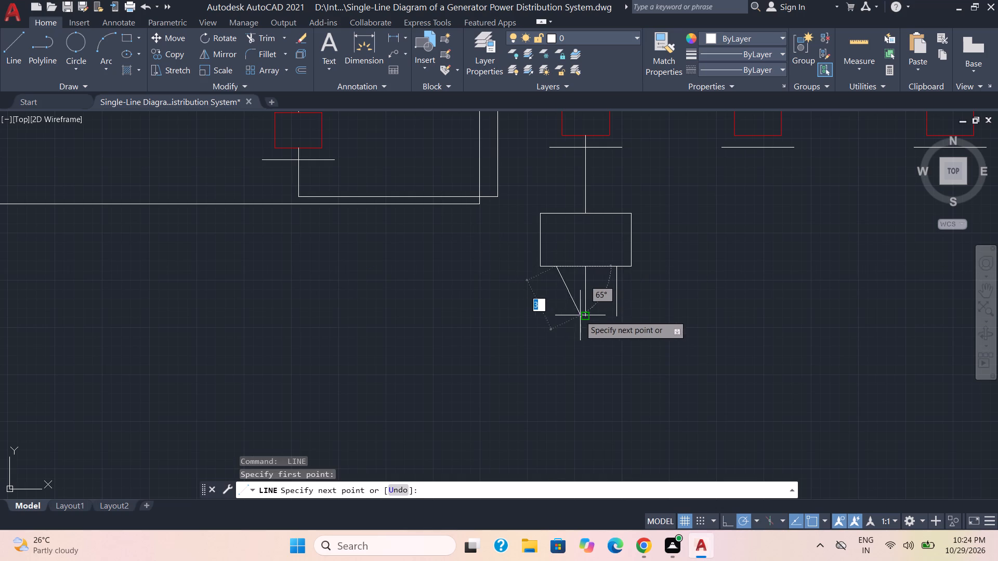
click(554, 319)
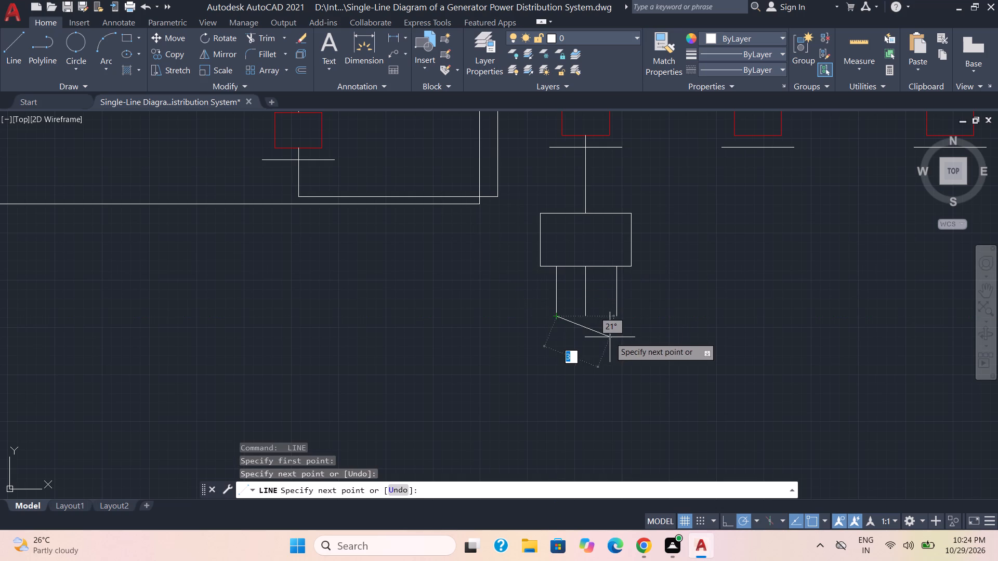
key(Escape)
Copy the leftmost branch's lower line, rectangle and three outgoing lines to the other two red blocks, about 9 and 19 mm across.
click(661, 369)
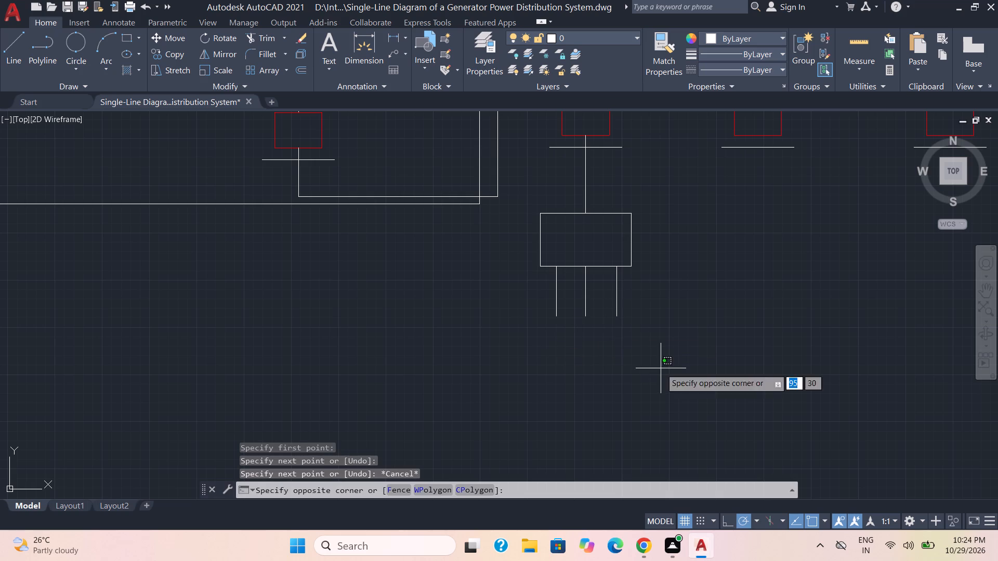
click(536, 202)
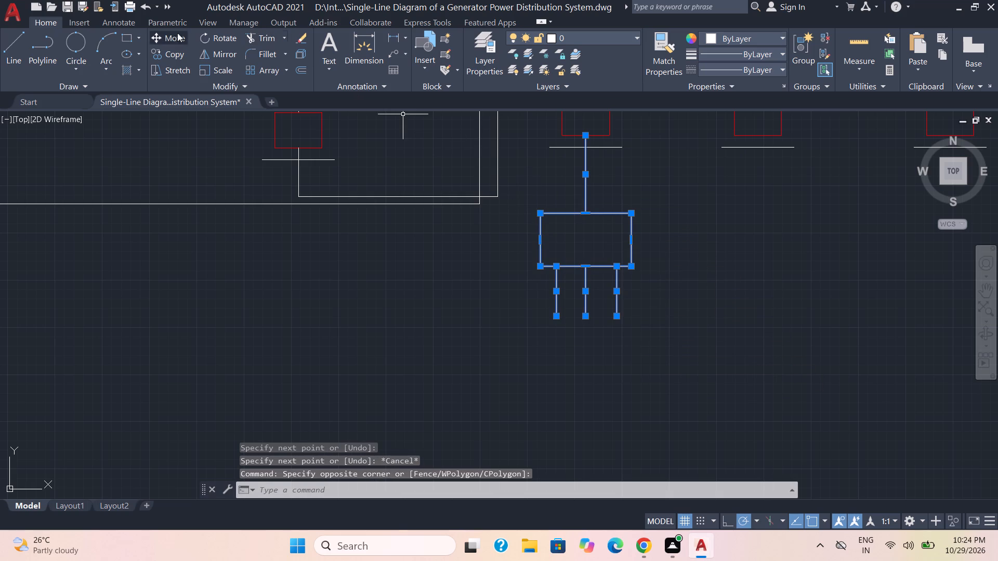
click(174, 56)
scroll(699, 293, down, 1)
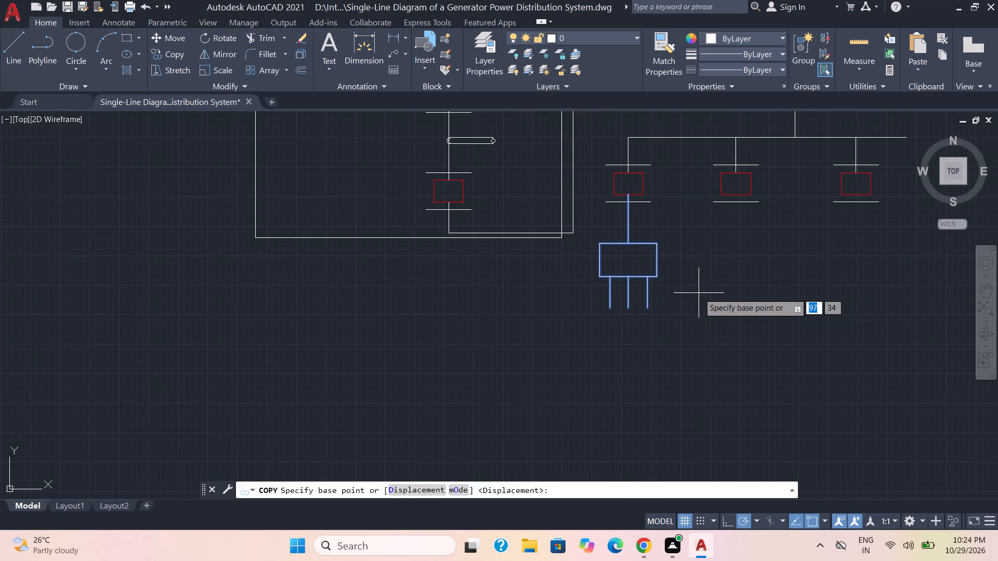
scroll(711, 300, down, 1)
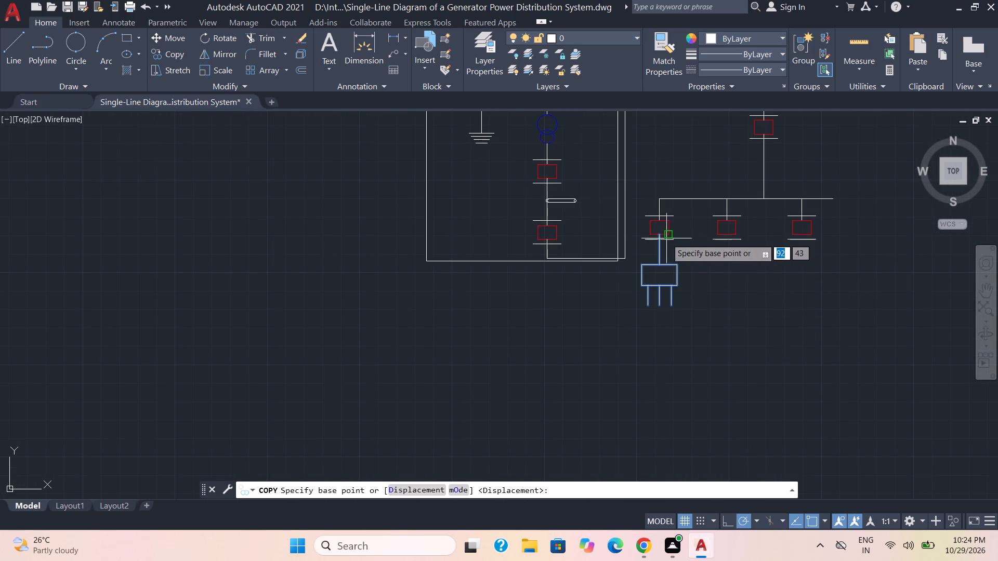
scroll(659, 234, up, 3)
click(651, 235)
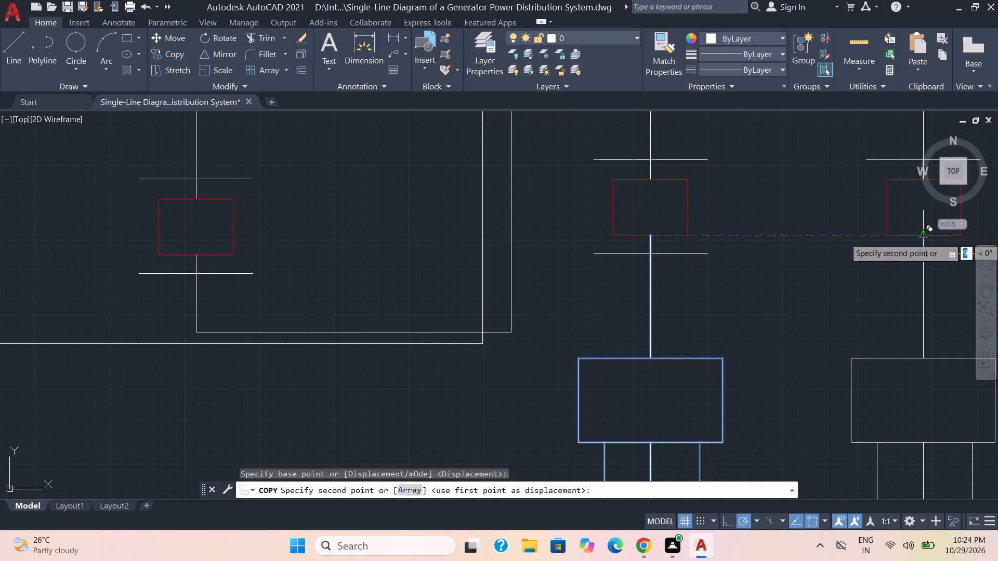
click(923, 238)
scroll(923, 238, down, 3)
middle_drag(858, 262, 661, 241)
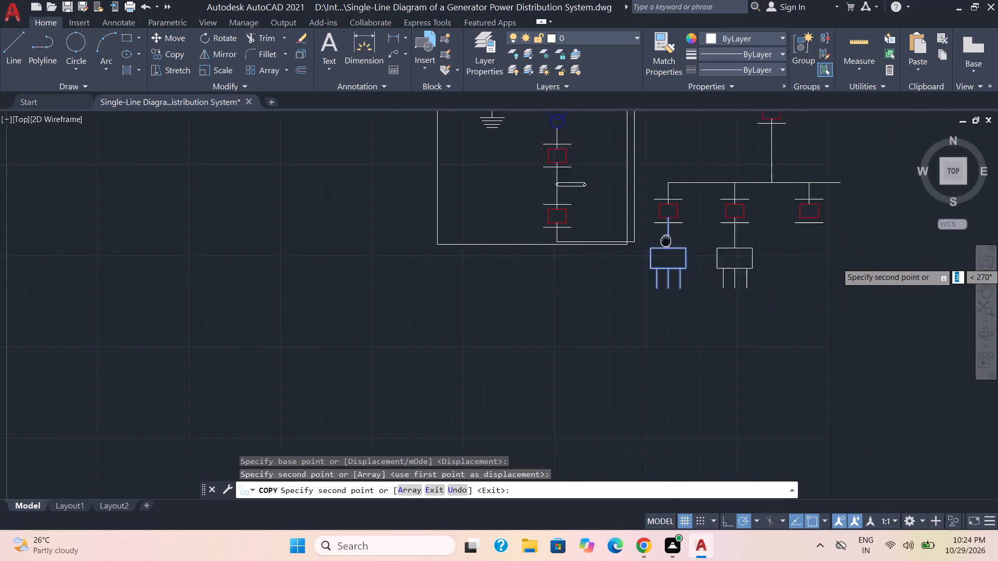
middle_drag(661, 241, 516, 233)
scroll(658, 212, up, 2)
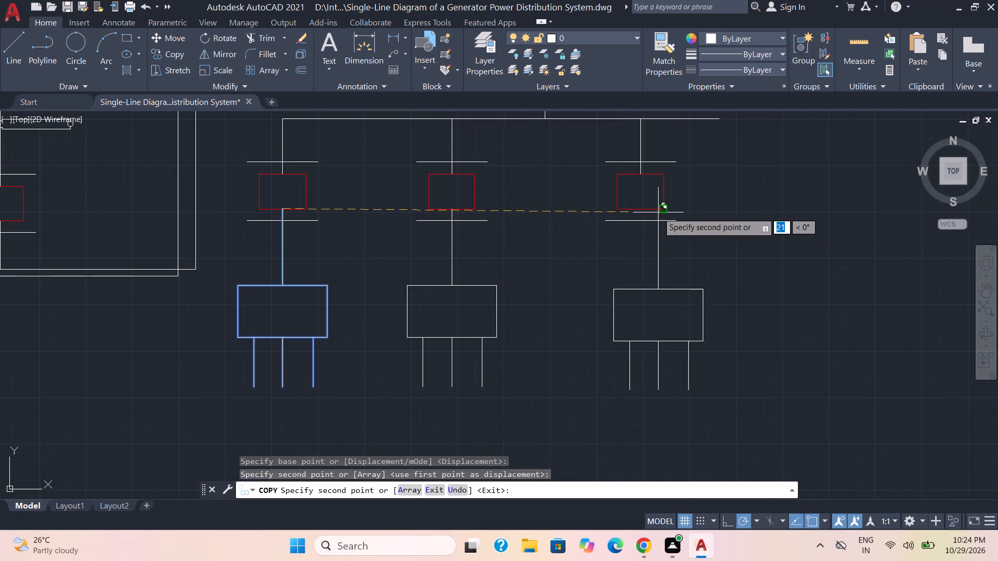
click(641, 208)
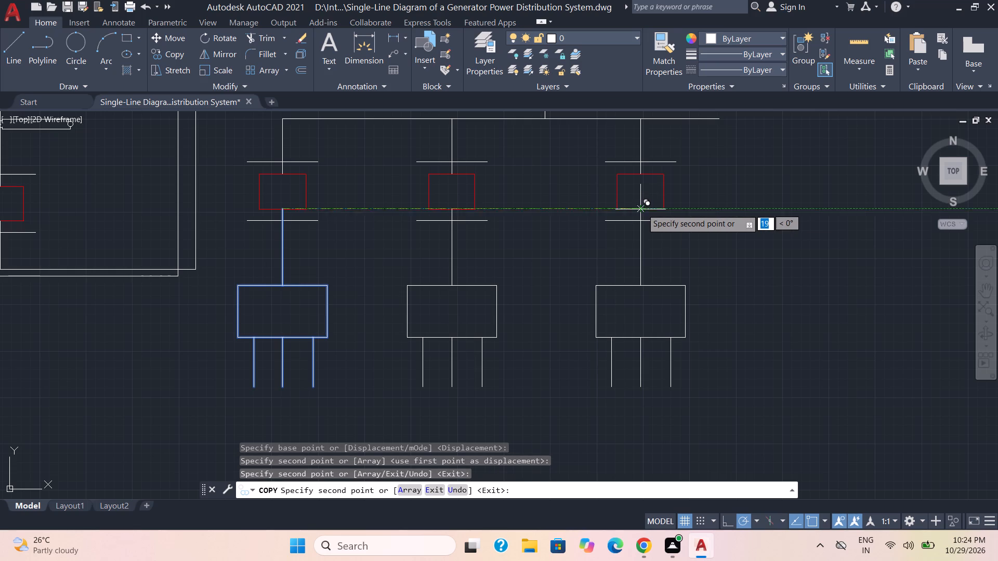
key(Escape)
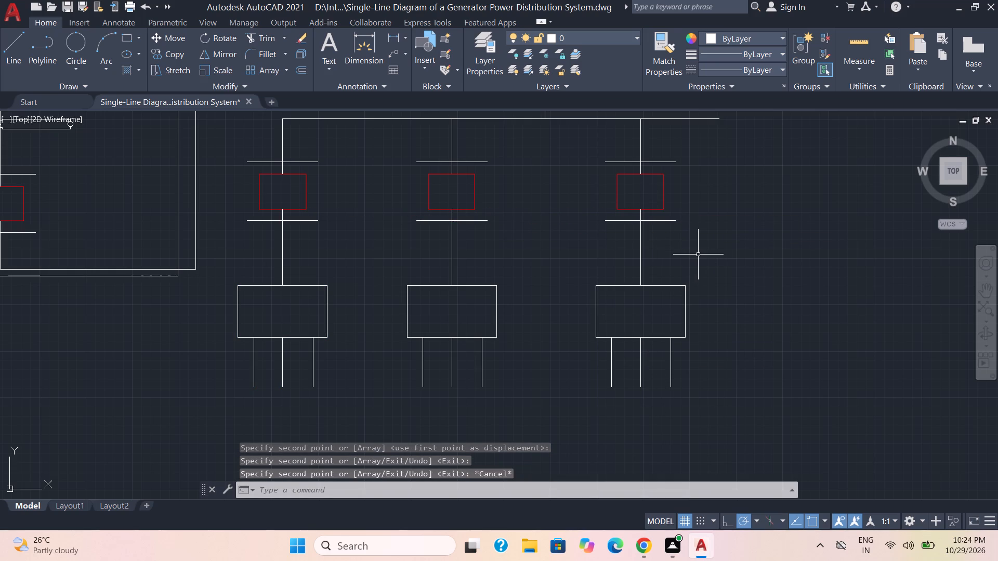
Draw a vertical line about 2 mm long just beyond the right end of the three-branch busbar.
scroll(708, 259, down, 1)
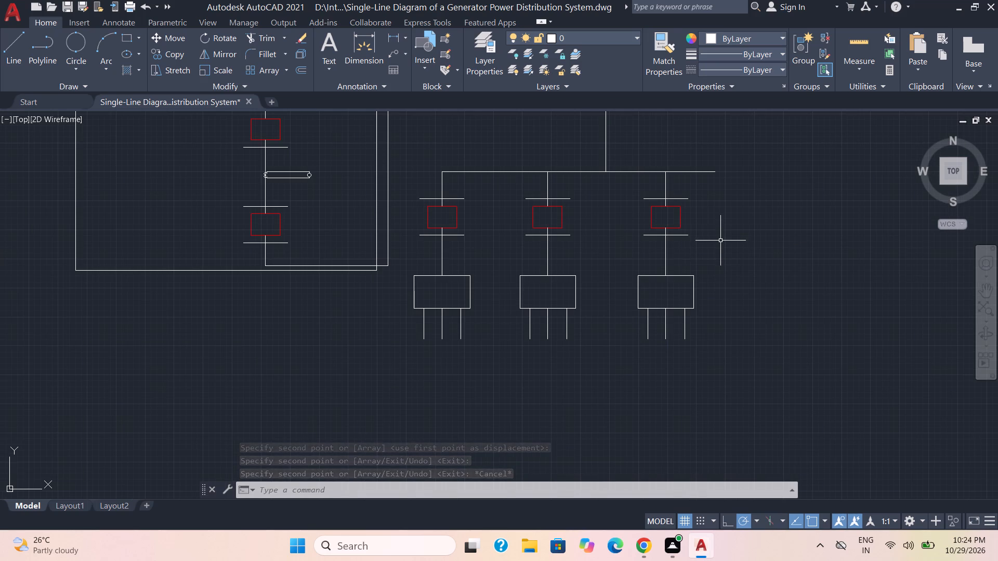
middle_drag(720, 241, 666, 252)
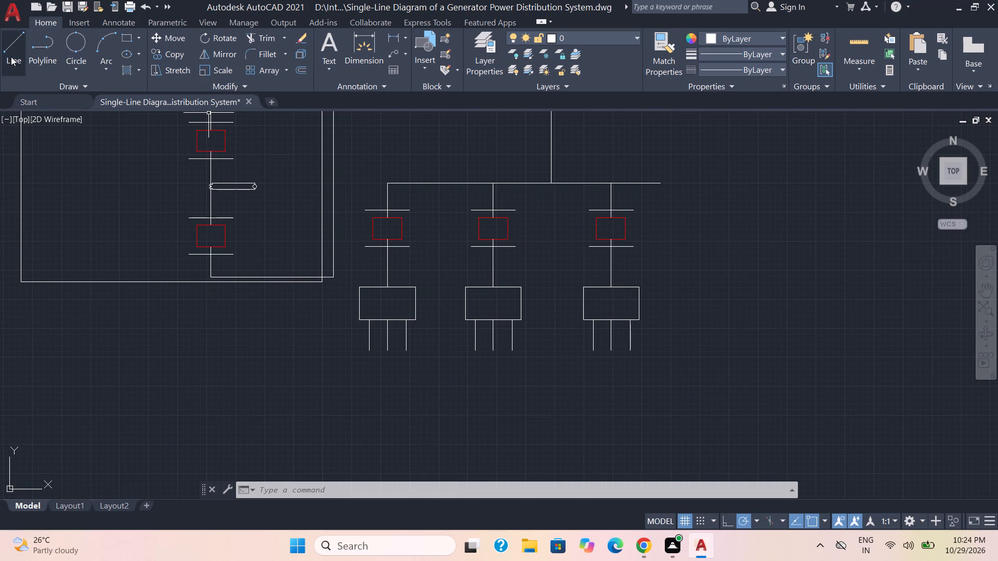
click(19, 50)
click(673, 175)
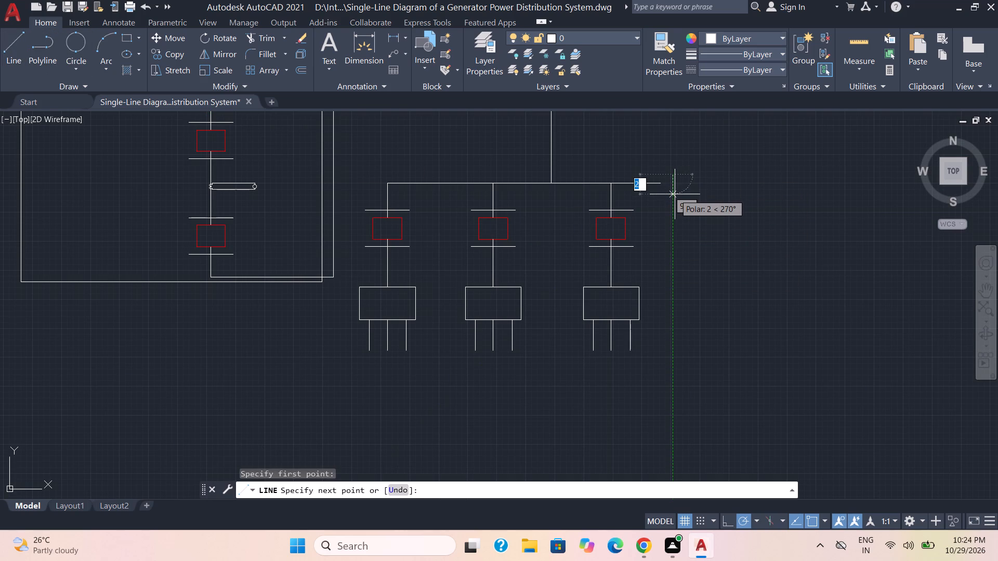
click(675, 197)
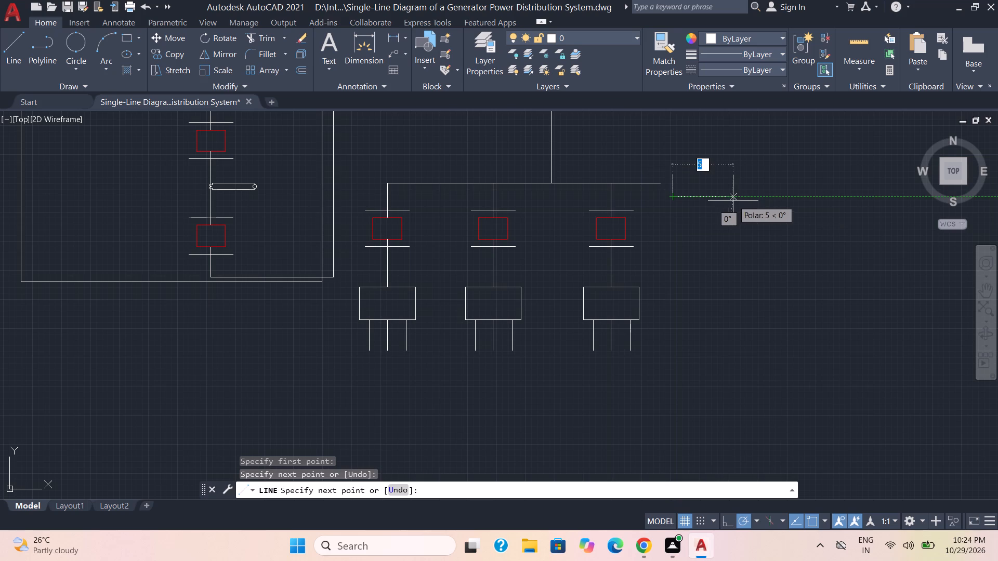
key(Escape)
Draw an S-shaped fit-point spline along the short vertical line beyond the busbar's right end, starting at the line's upper end.
click(77, 83)
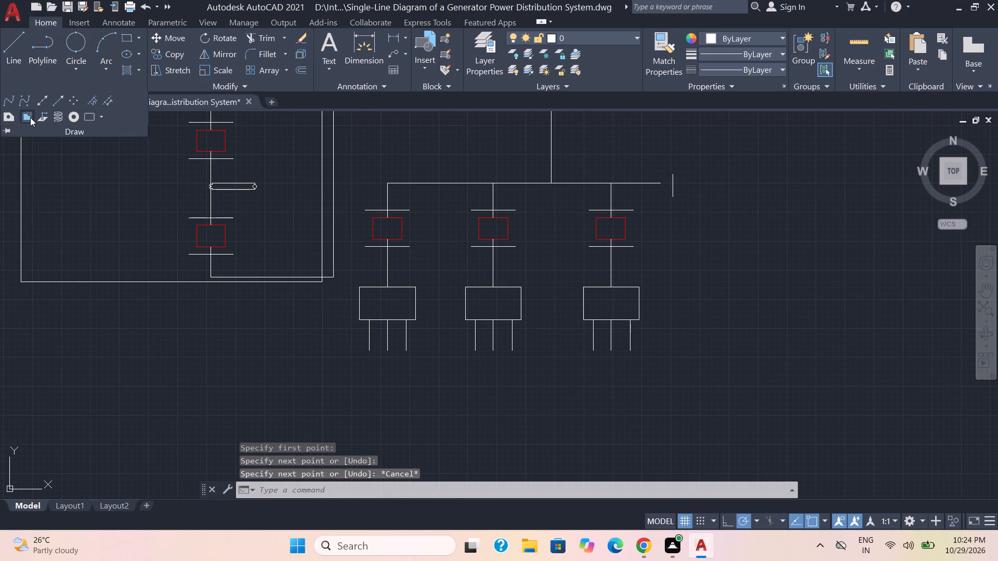
click(8, 100)
scroll(752, 309, up, 1)
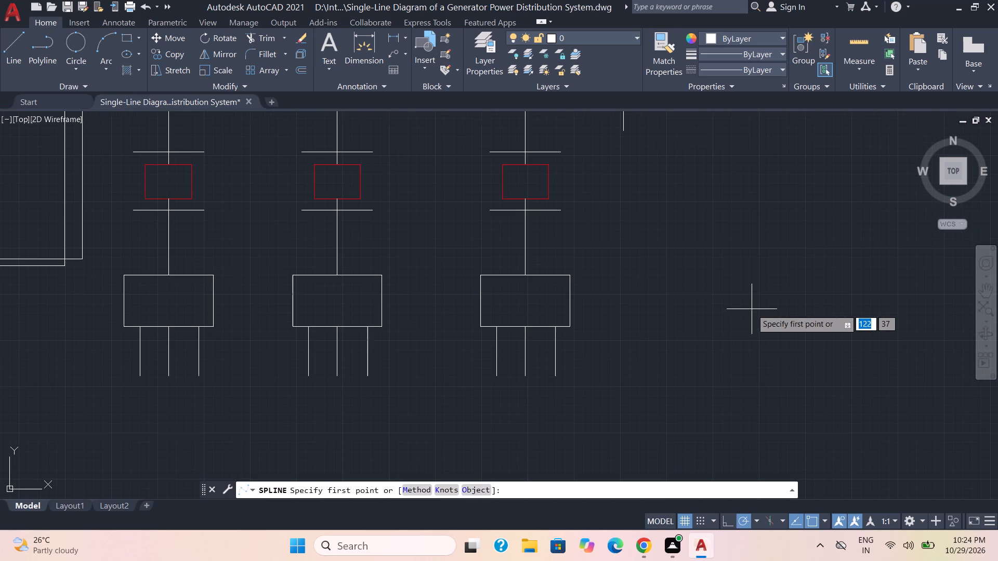
scroll(755, 299, up, 1)
middle_drag(755, 299, 714, 384)
scroll(694, 194, down, 1)
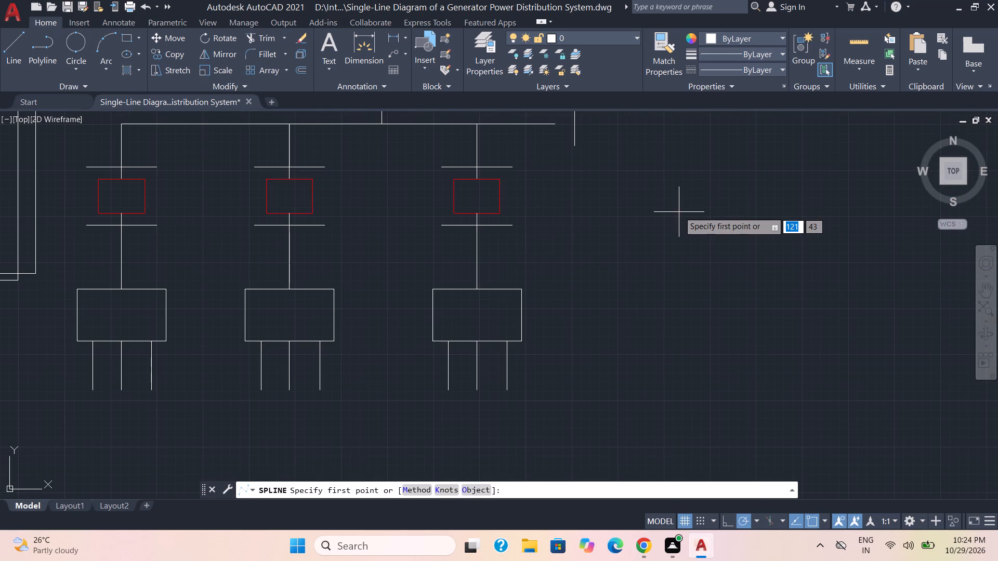
middle_drag(679, 211, 679, 322)
middle_drag(686, 297, 687, 297)
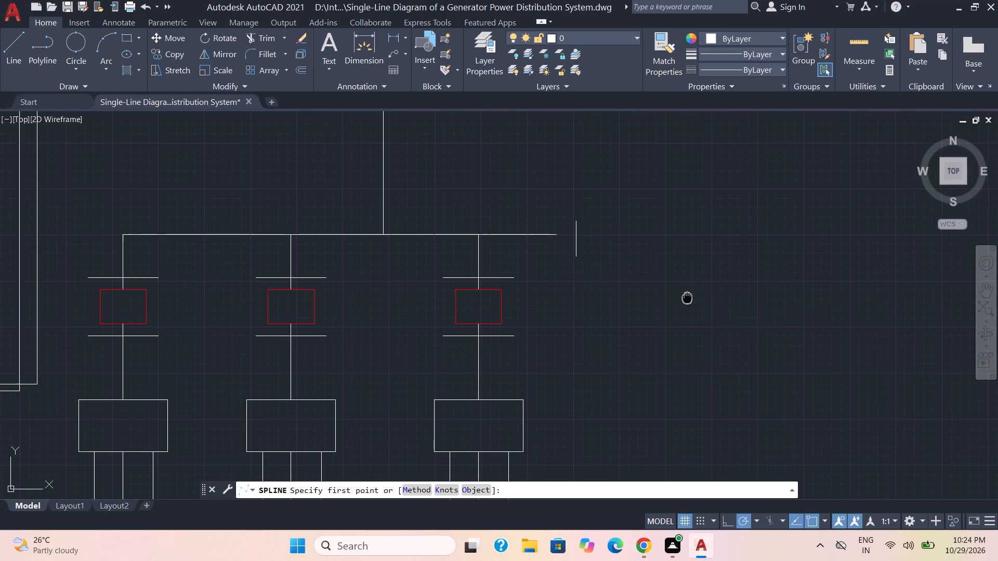
middle_drag(687, 297, 693, 261)
click(582, 184)
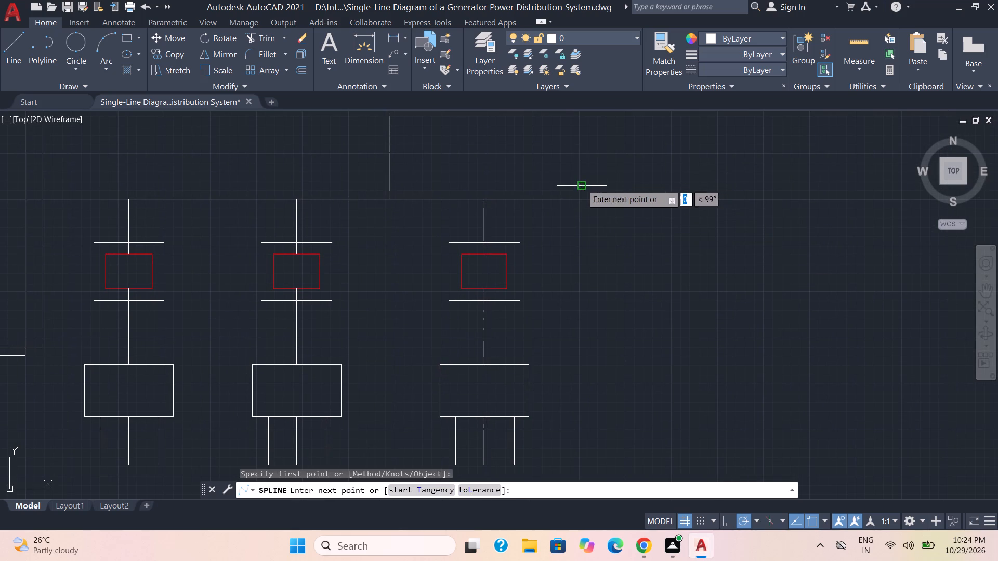
click(598, 196)
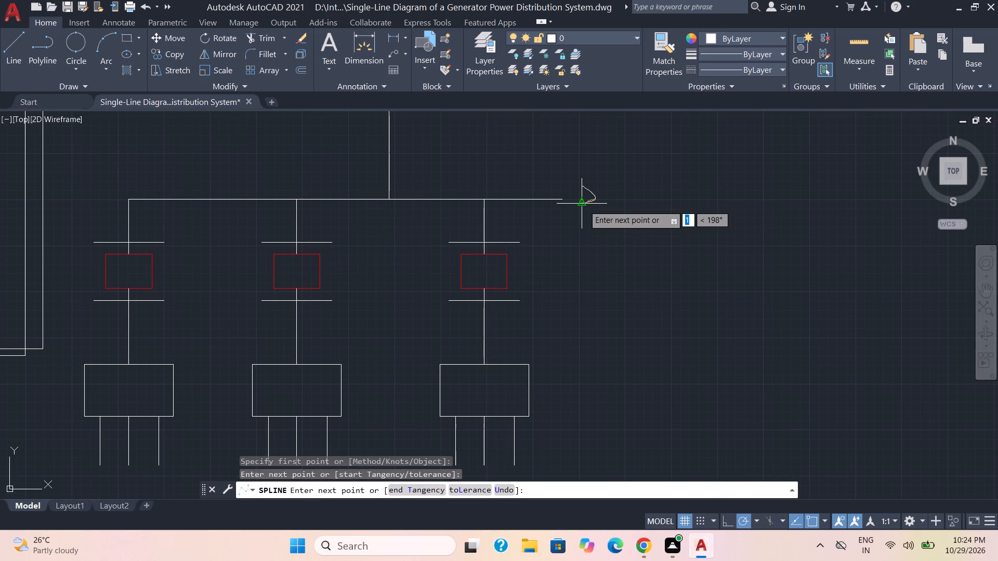
click(584, 205)
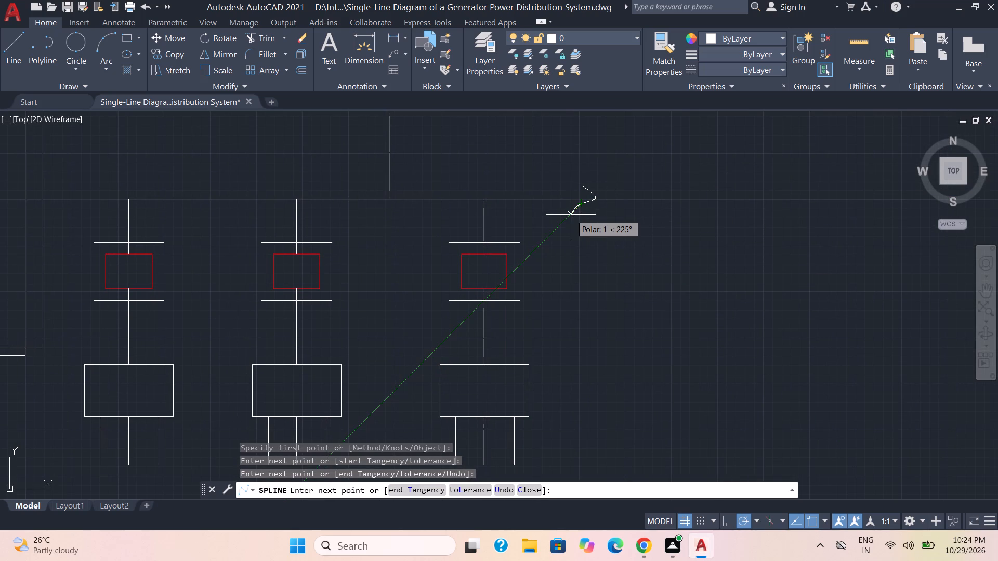
click(571, 215)
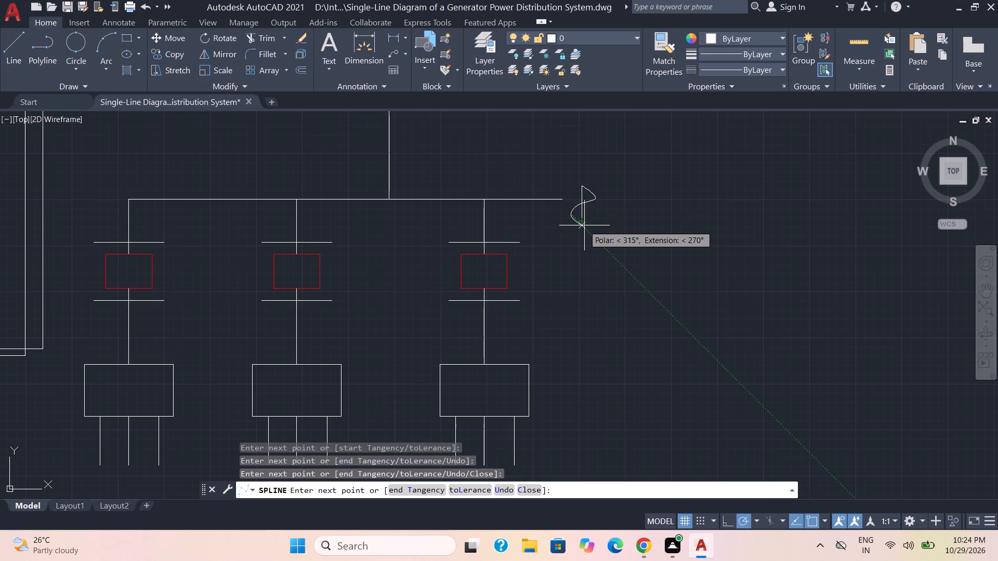
click(583, 223)
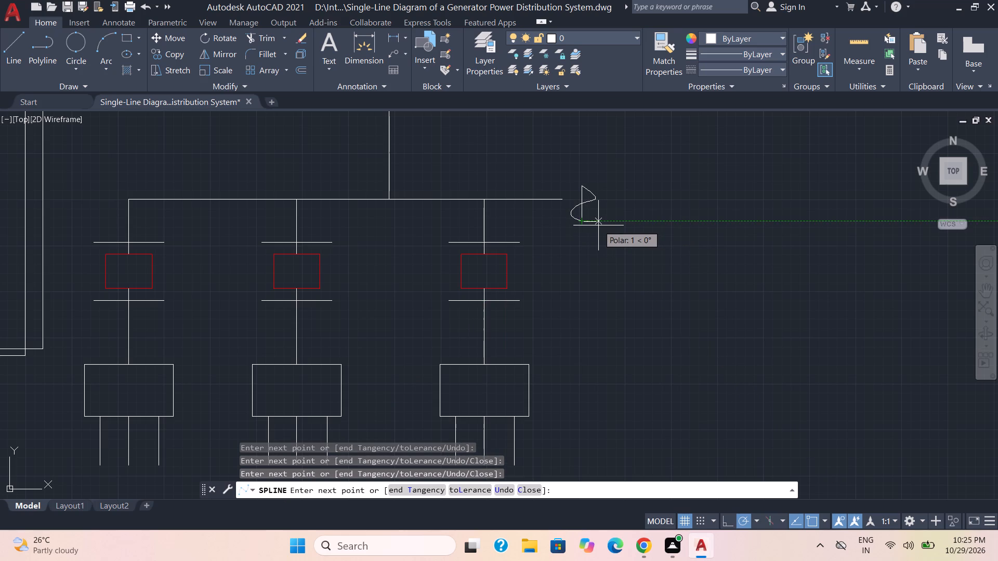
click(597, 225)
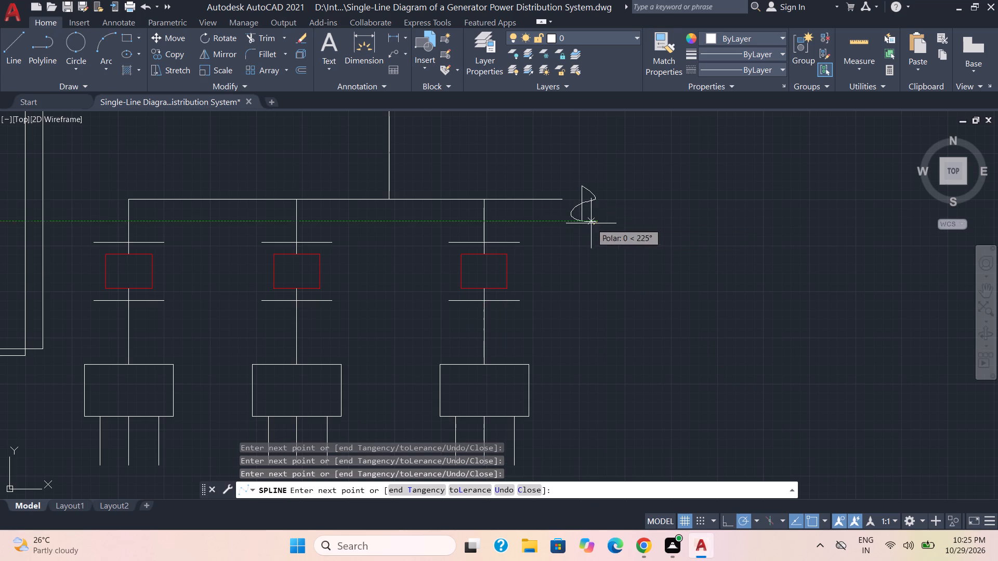
key(Return)
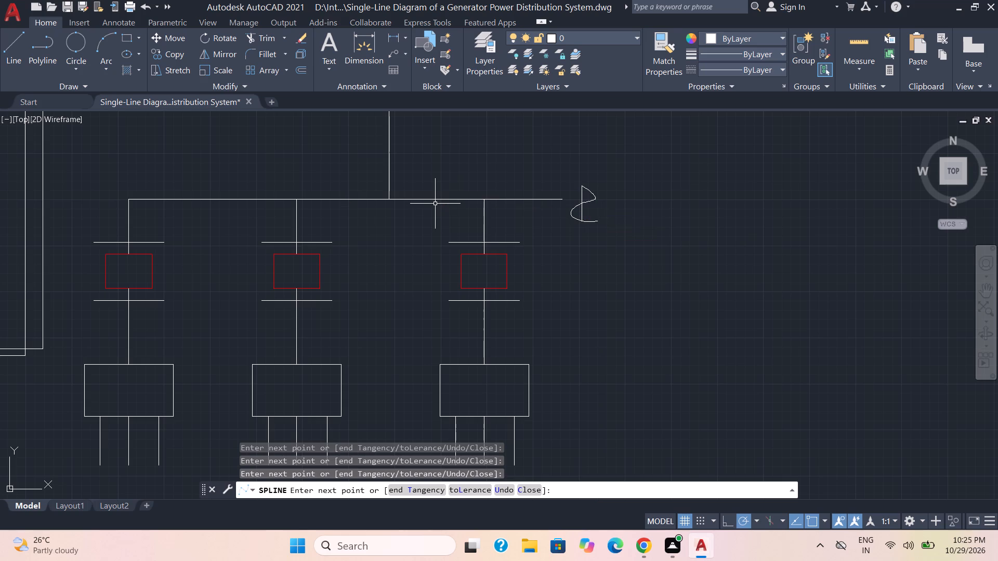
Delete the short vertical line running through the S-shaped spline.
click(581, 213)
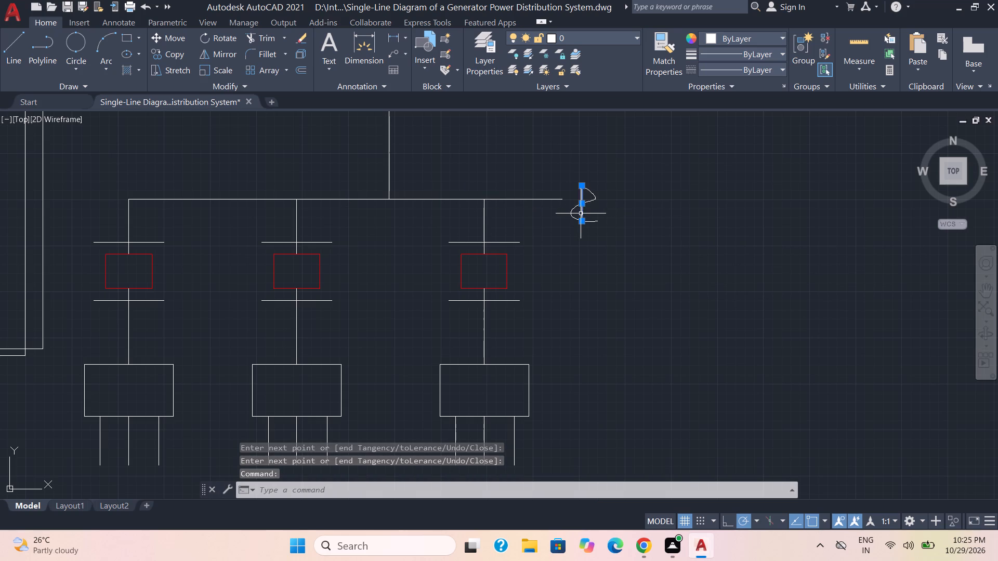
key(Delete)
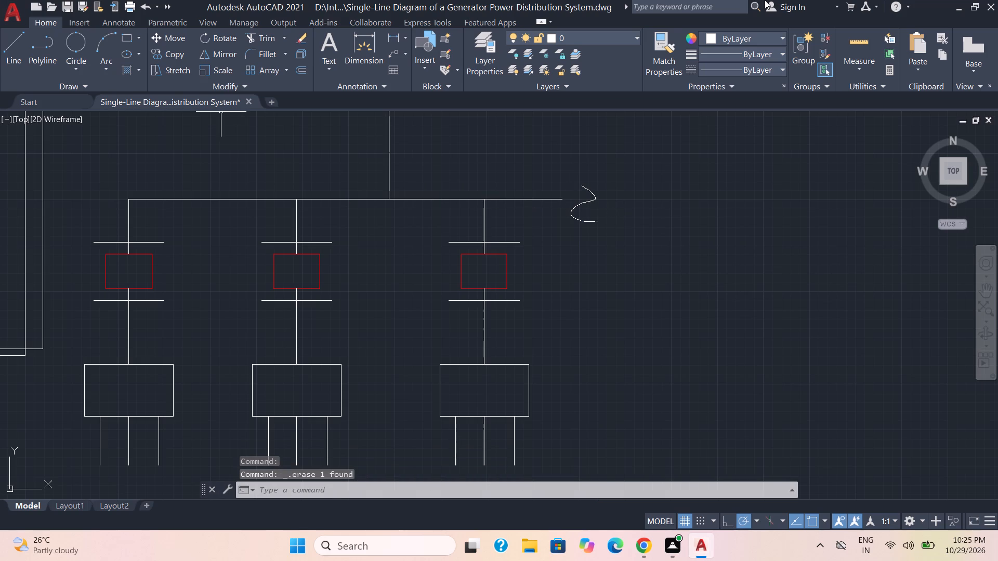
Draw a short vertical cutting line across the spline's lower tail, trim off the tail's end, and remove the cutting line.
click(3, 41)
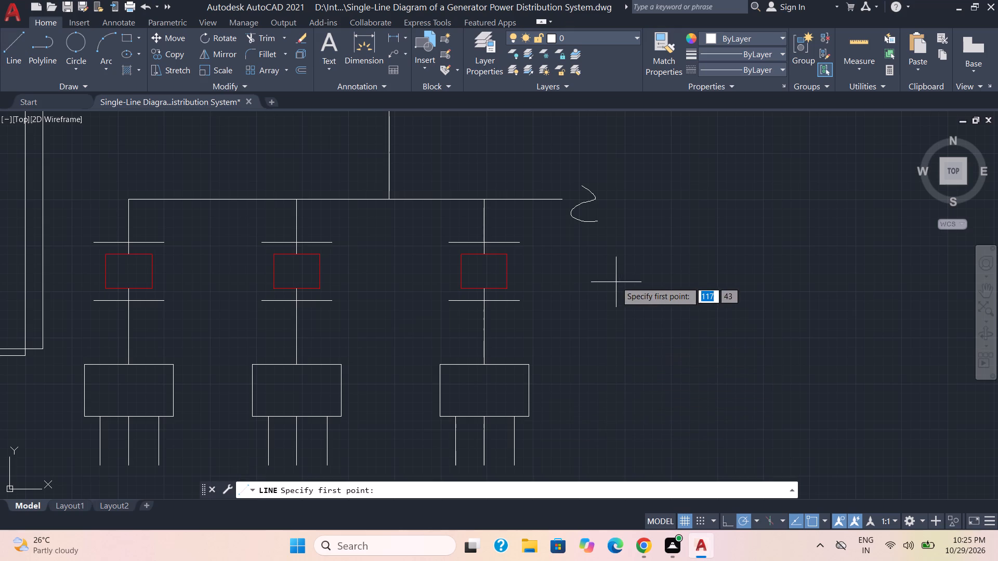
click(592, 232)
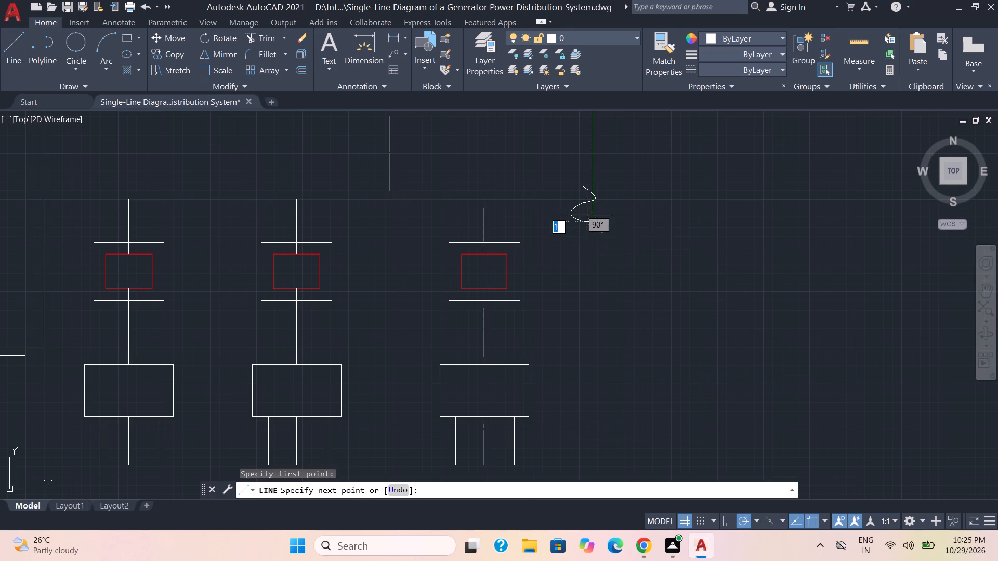
click(590, 213)
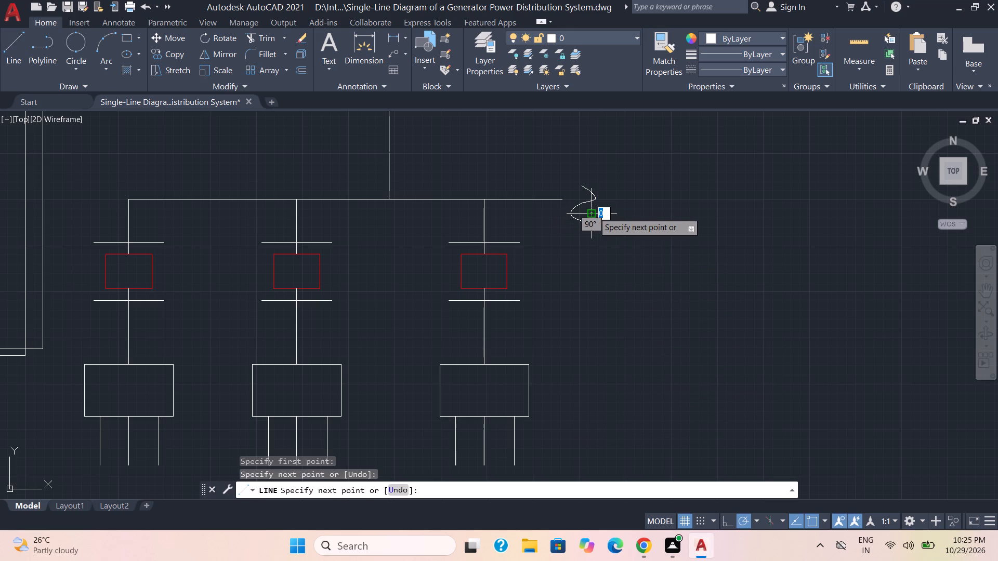
key(Escape)
click(256, 36)
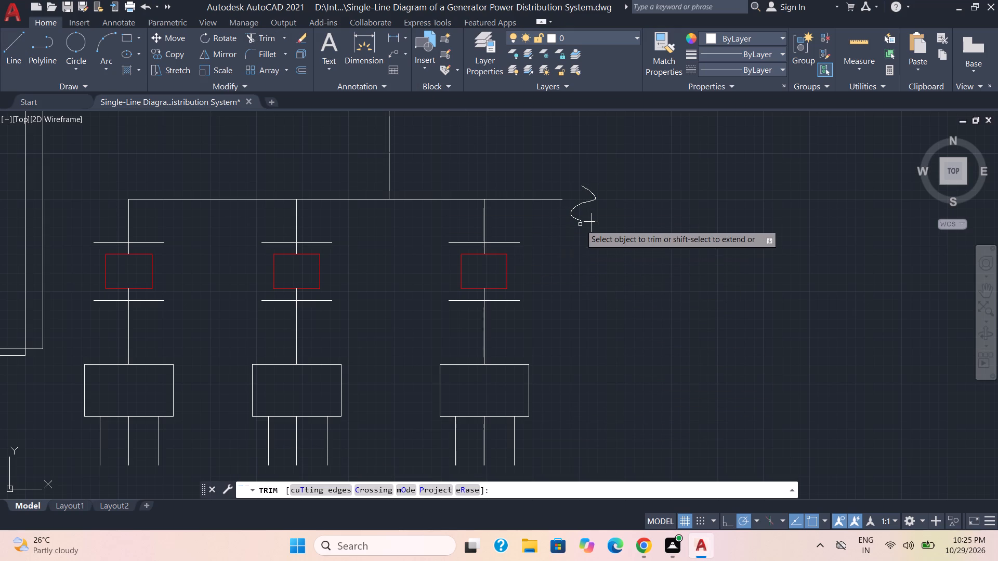
click(595, 221)
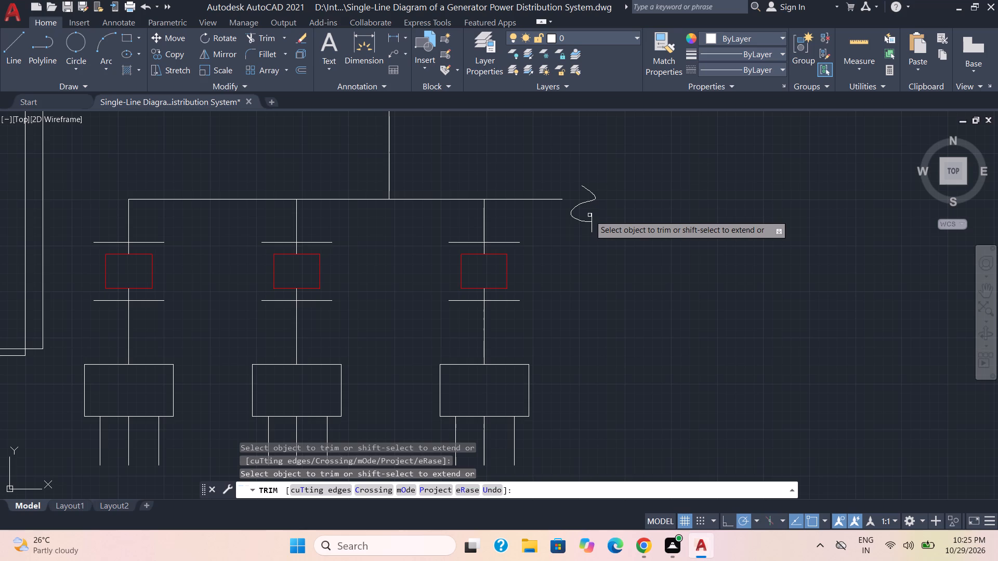
click(590, 216)
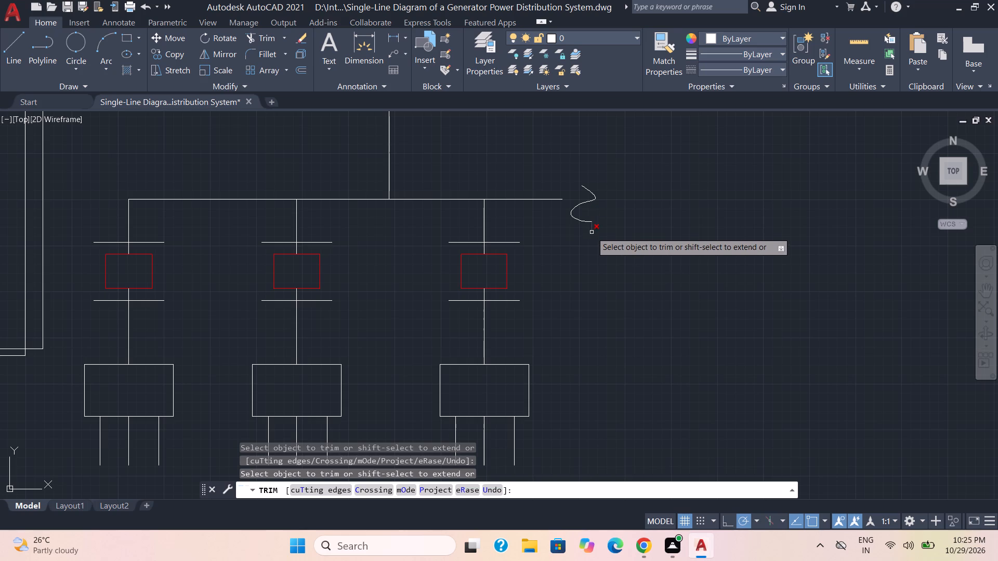
click(592, 232)
key(Escape)
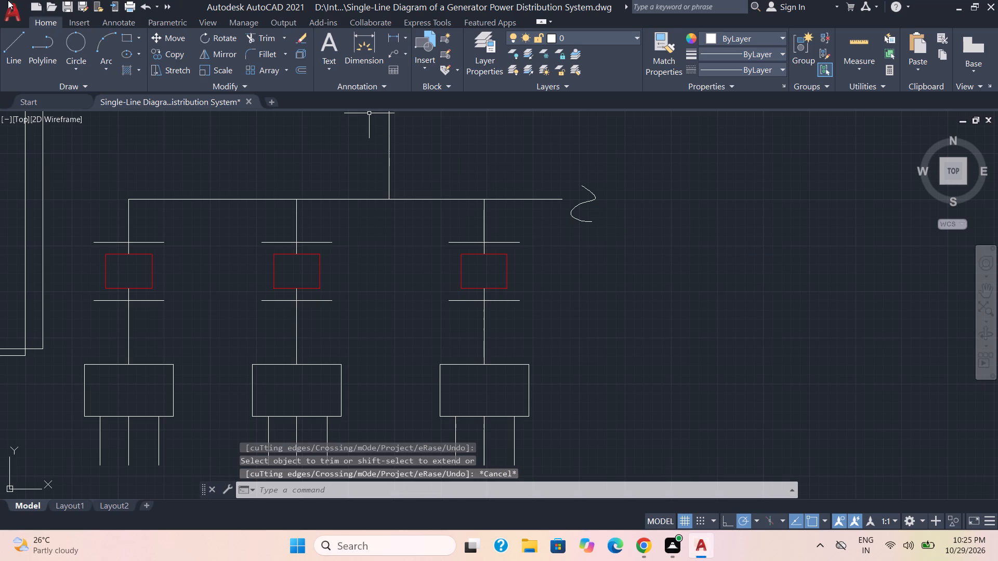
Draw connected lines over the spline: about 3 mm up, about 1 mm diagonally down to the right, and vertically up to its upper curve.
click(9, 45)
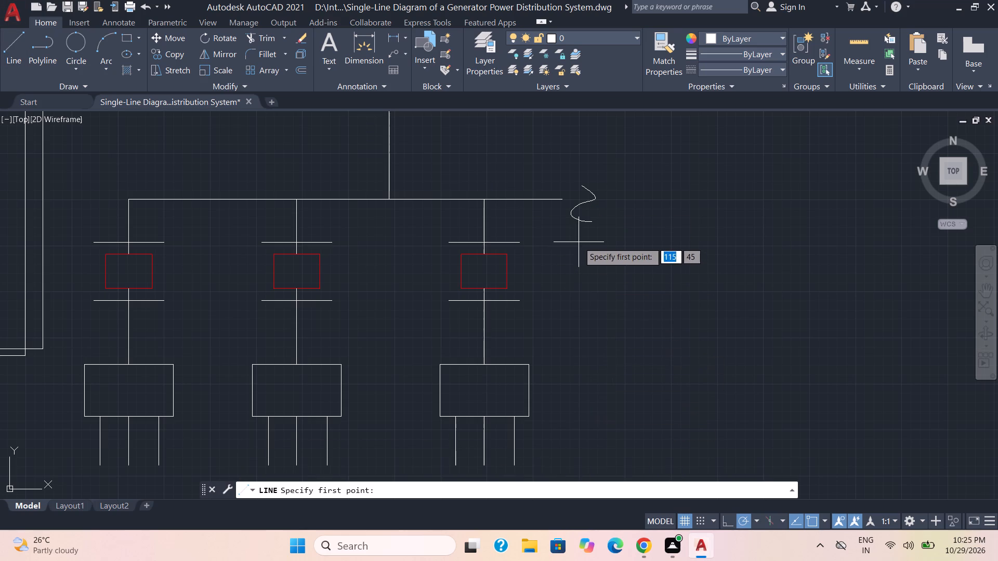
click(579, 242)
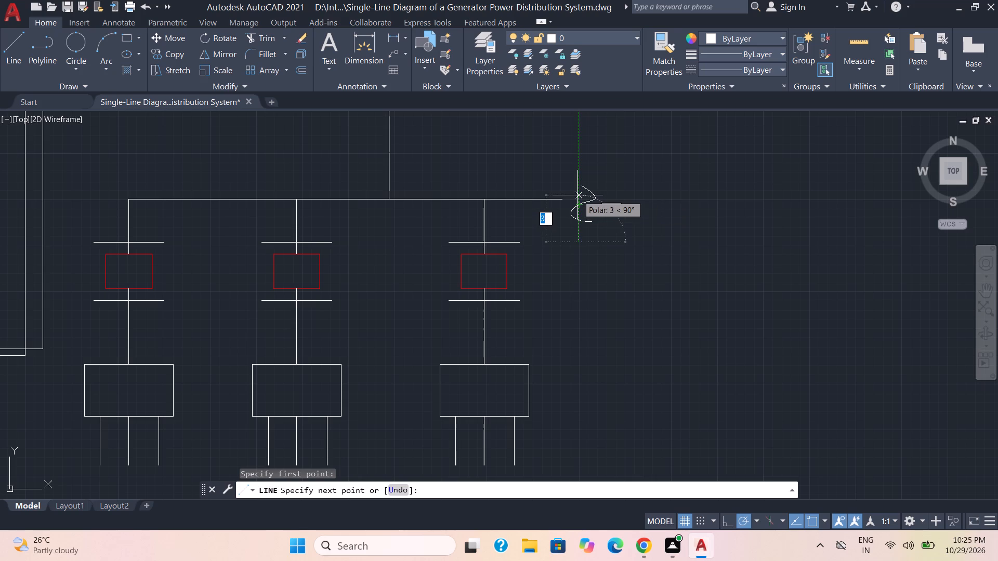
click(577, 195)
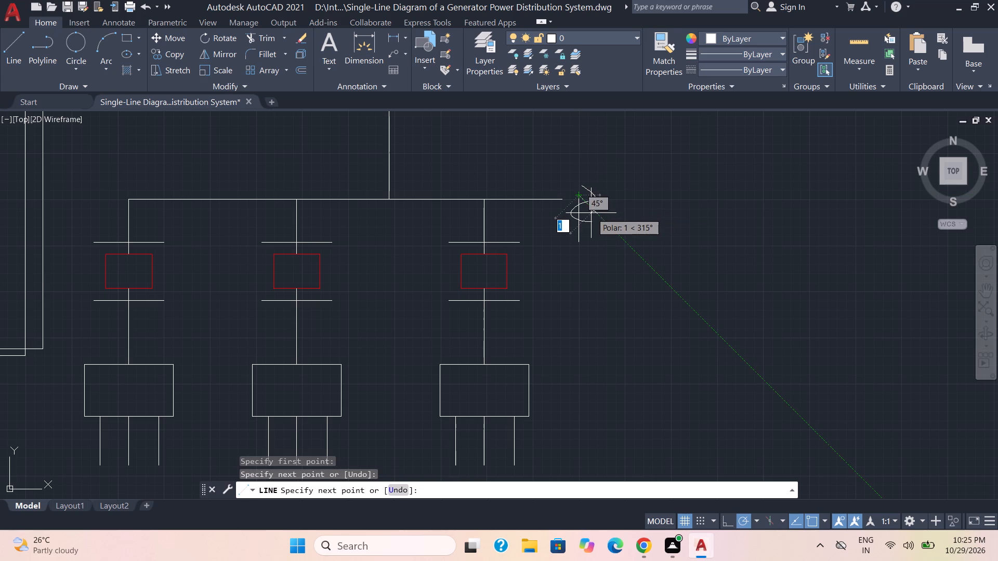
click(590, 212)
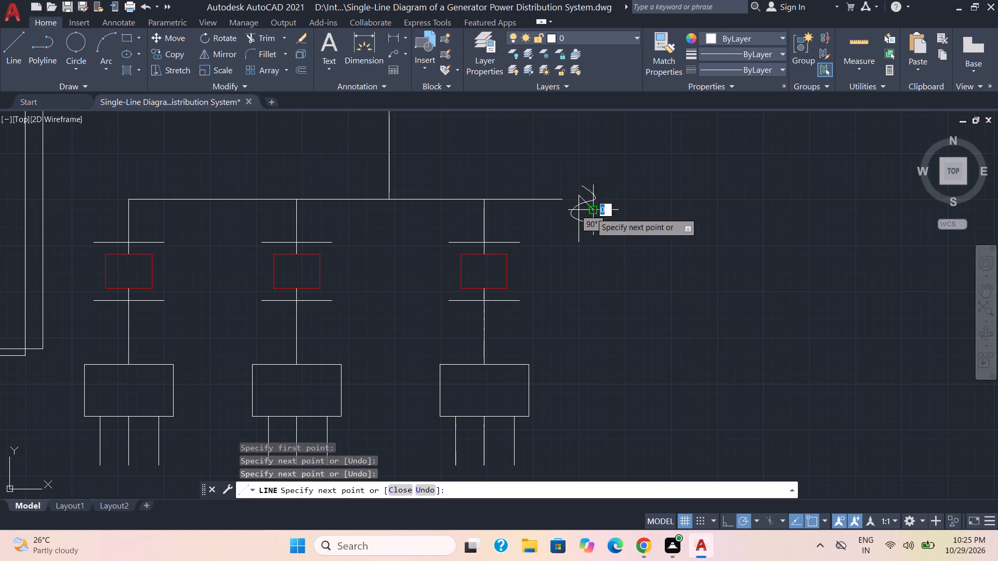
click(593, 183)
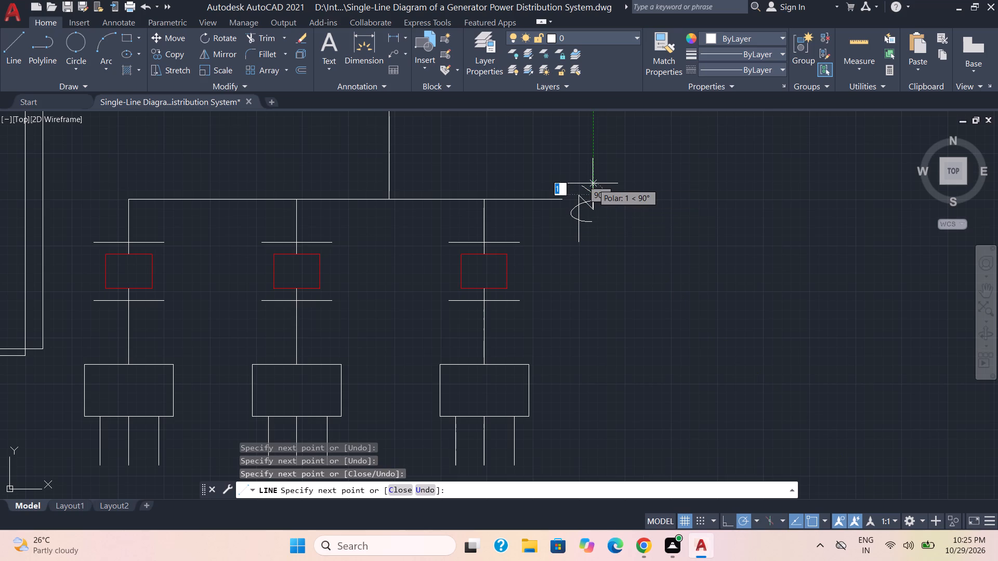
key(Escape)
Trim the spline's right and left bulges where they extend beyond the two vertical lines.
click(264, 41)
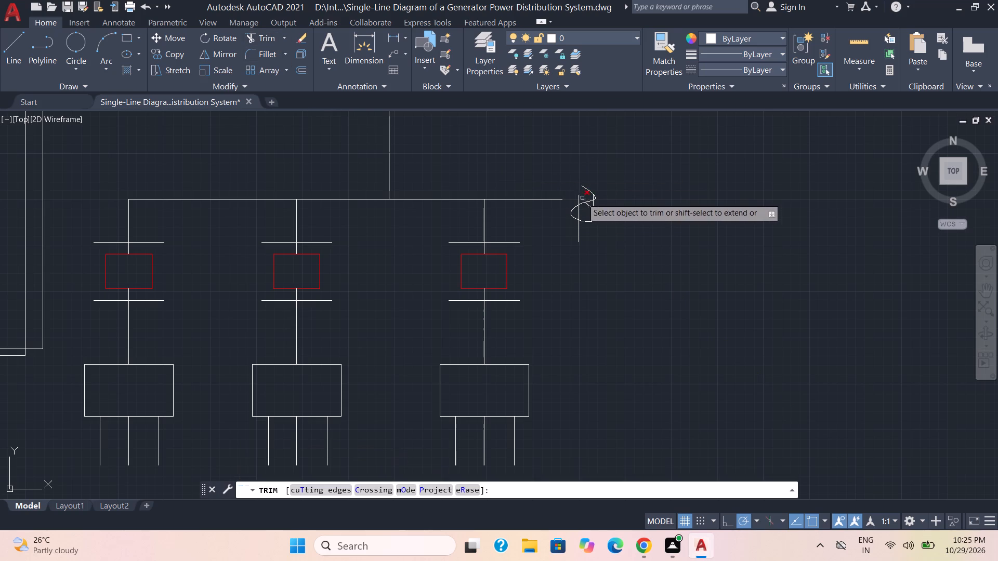
scroll(594, 207, up, 2)
click(592, 184)
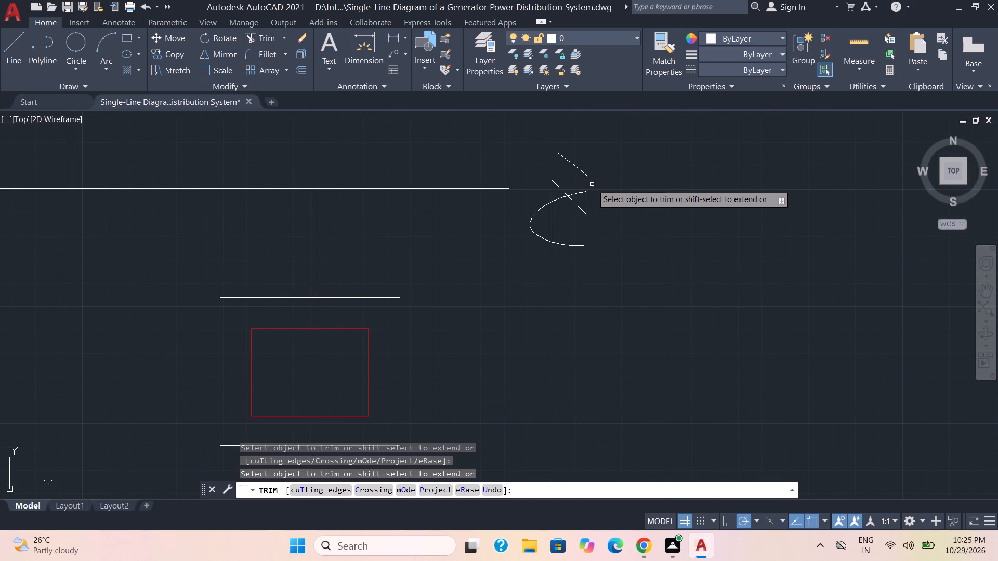
click(532, 223)
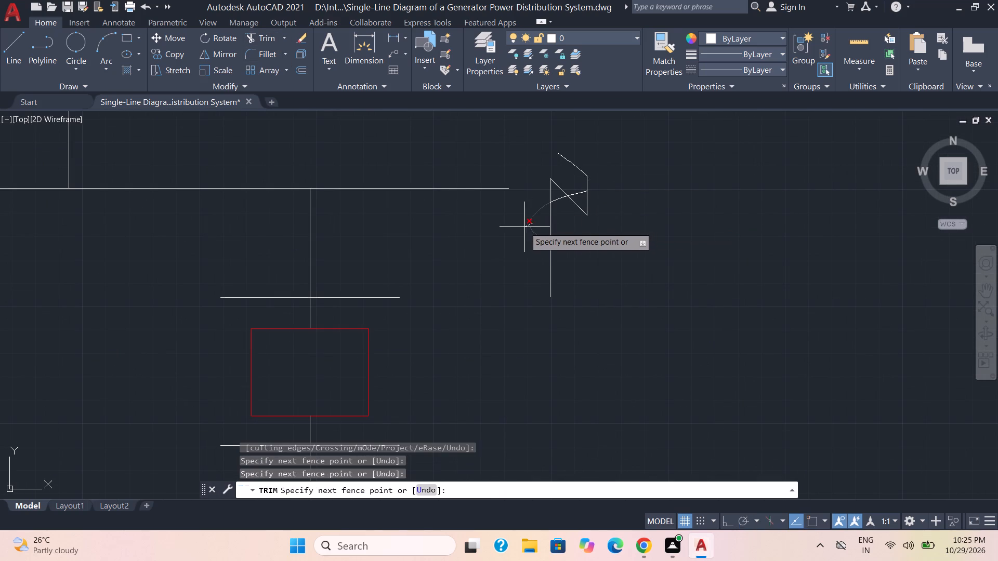
click(524, 227)
key(Escape)
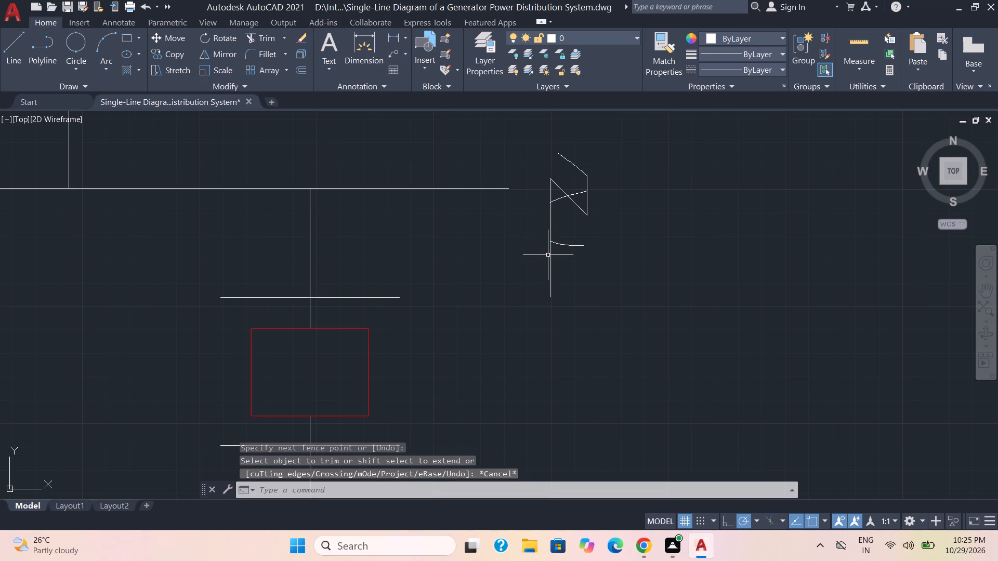
Trim away the diagonal line and the vertical lines' excess ends, leaving a flat-sided S-shaped break symbol.
click(253, 38)
drag(520, 197, 530, 195)
click(562, 187)
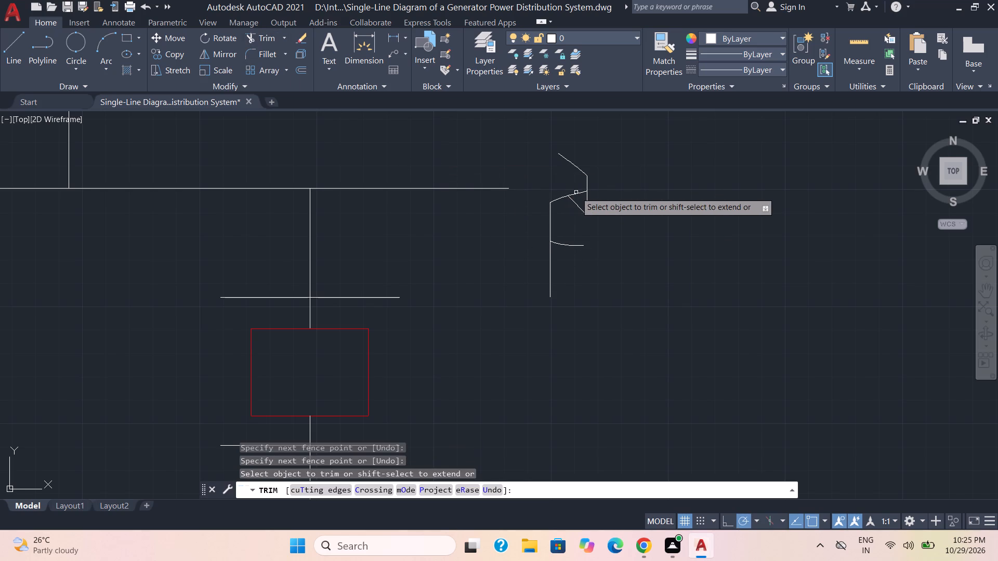
drag(597, 206, 570, 211)
drag(569, 274, 489, 259)
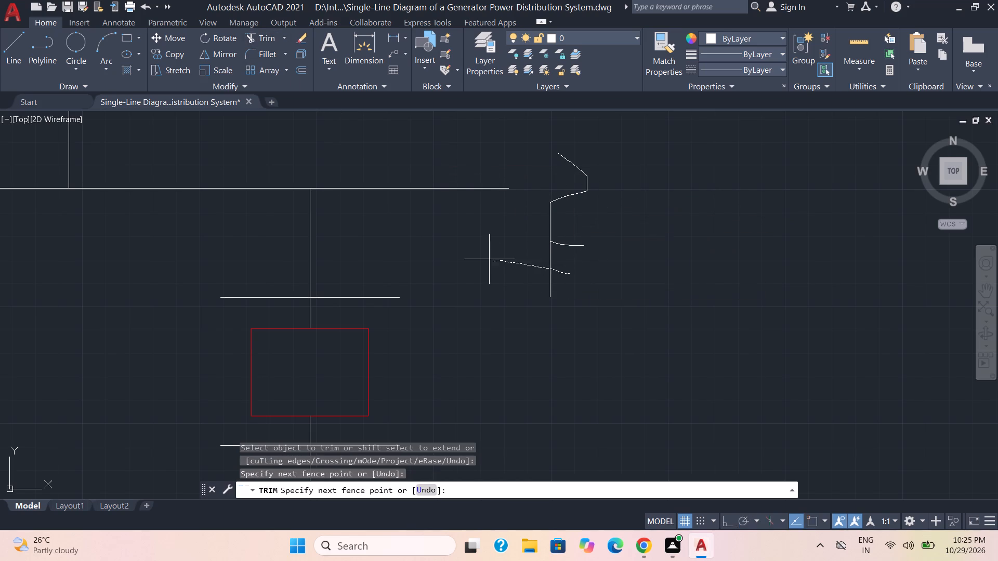
drag(489, 259, 474, 257)
key(Escape)
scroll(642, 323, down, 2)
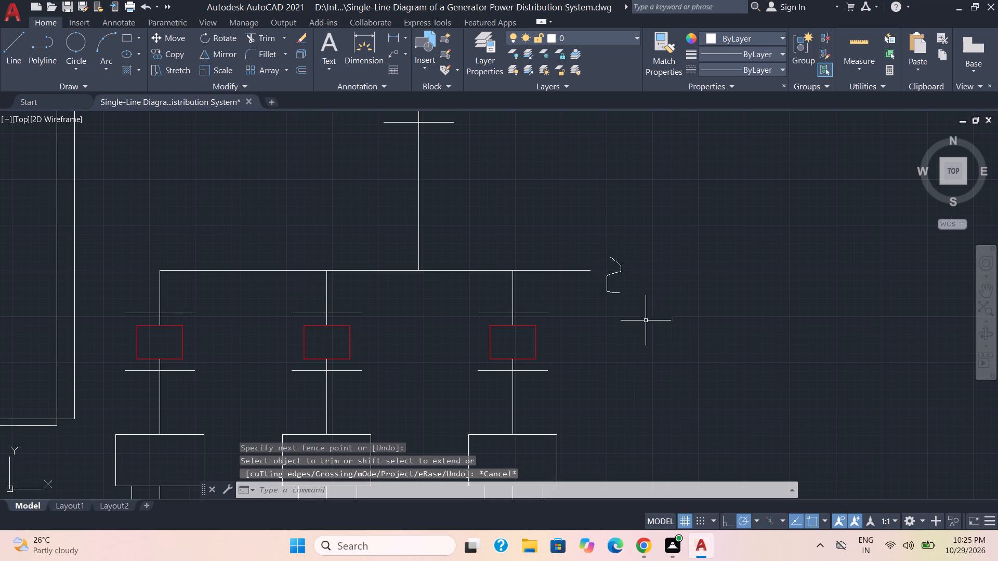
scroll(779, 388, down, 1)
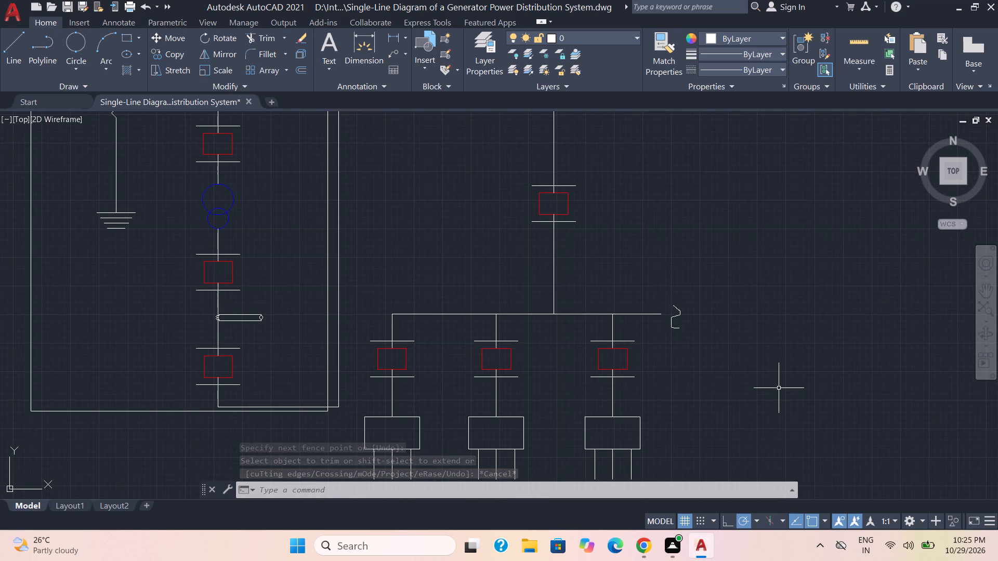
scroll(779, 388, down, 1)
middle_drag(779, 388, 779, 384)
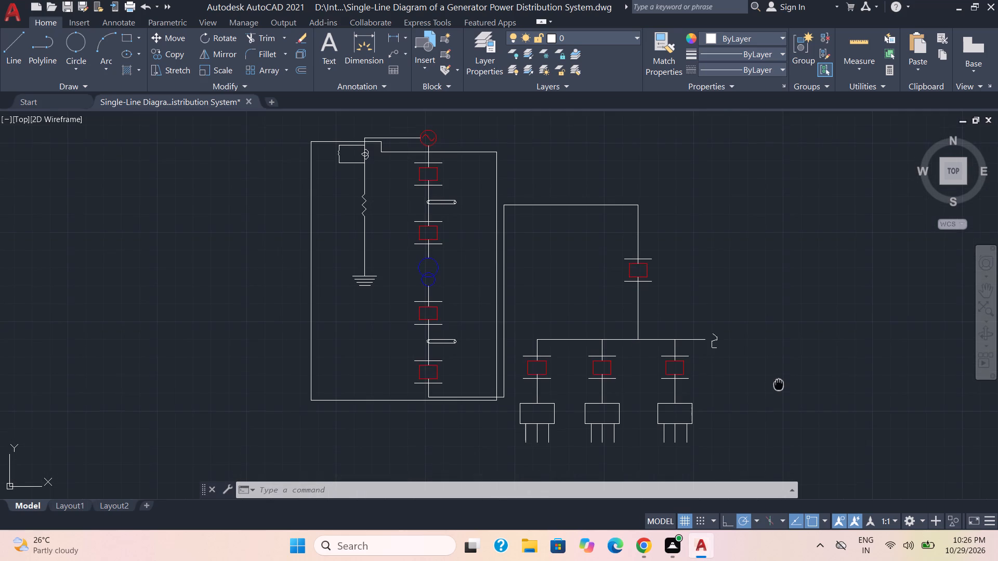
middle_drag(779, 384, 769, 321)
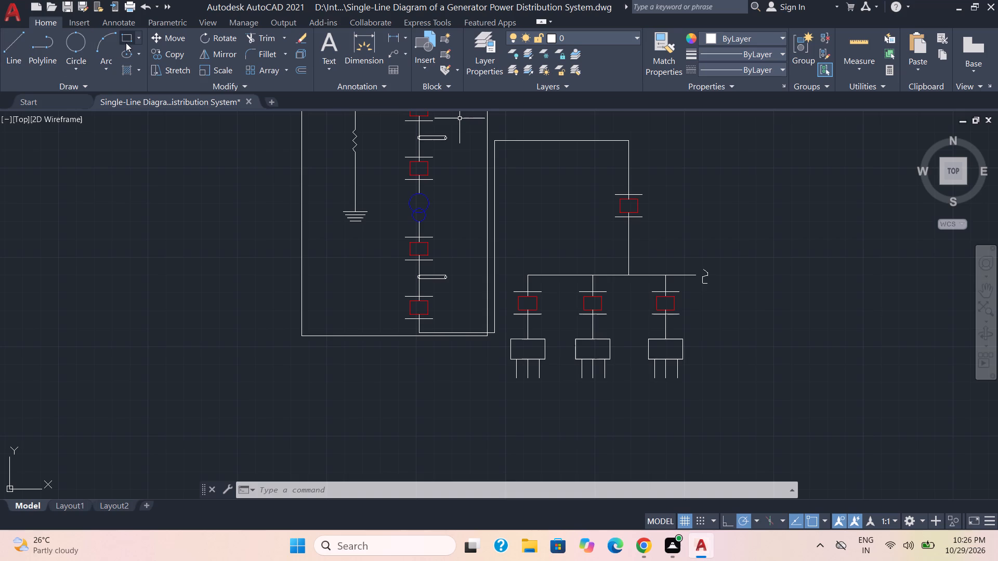
Draw a rectangle about 37 by 37 mm enclosing the feeder breaker, the three-branch busbar, its load boxes and the break symbol.
click(127, 42)
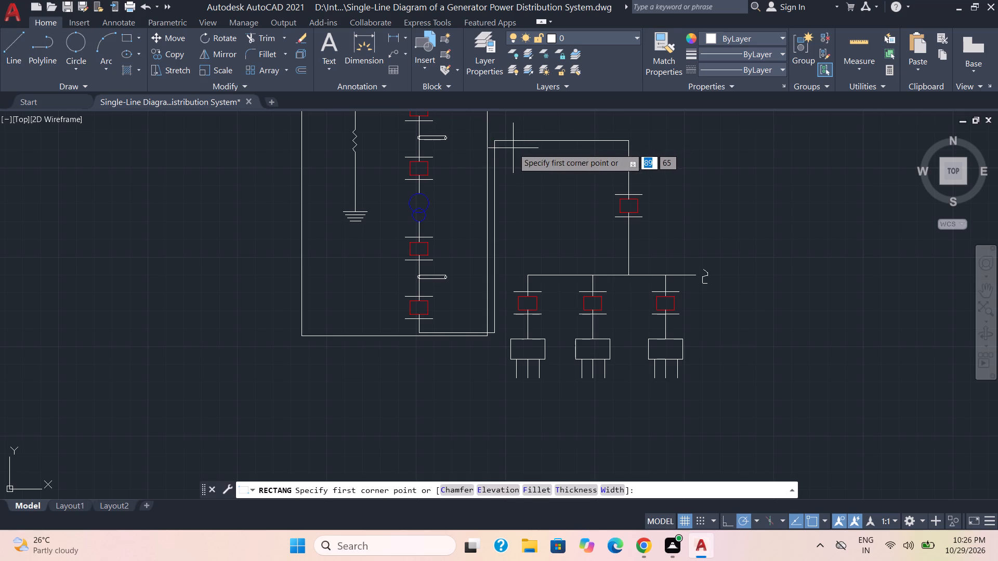
scroll(502, 148, up, 2)
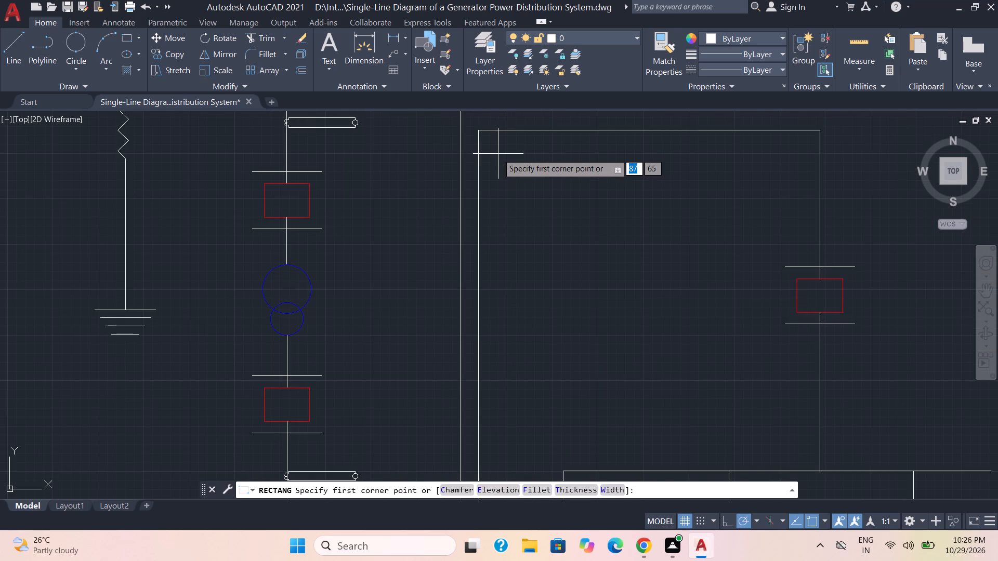
click(498, 156)
scroll(571, 375, down, 3)
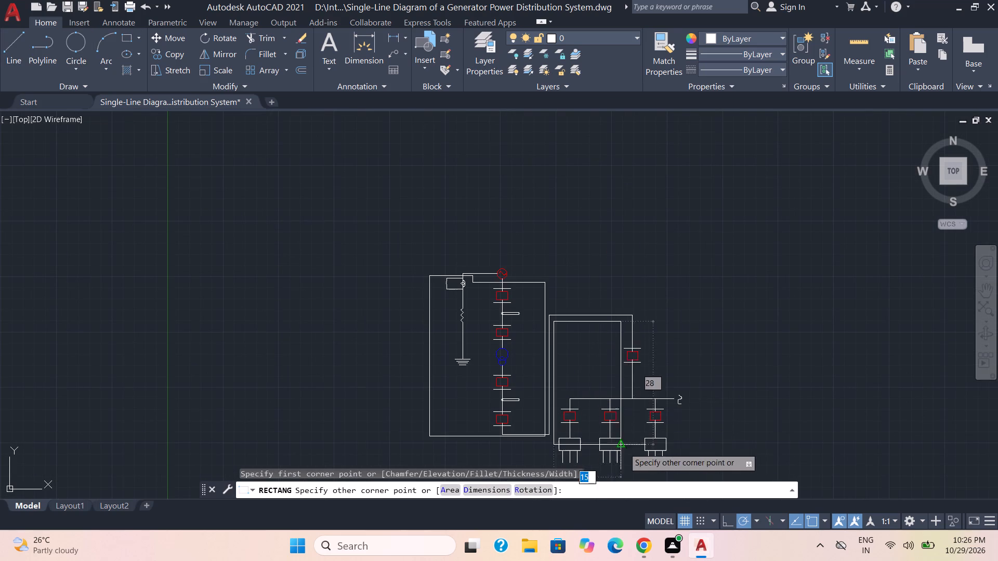
scroll(700, 482, down, 1)
middle_drag(700, 482, 716, 412)
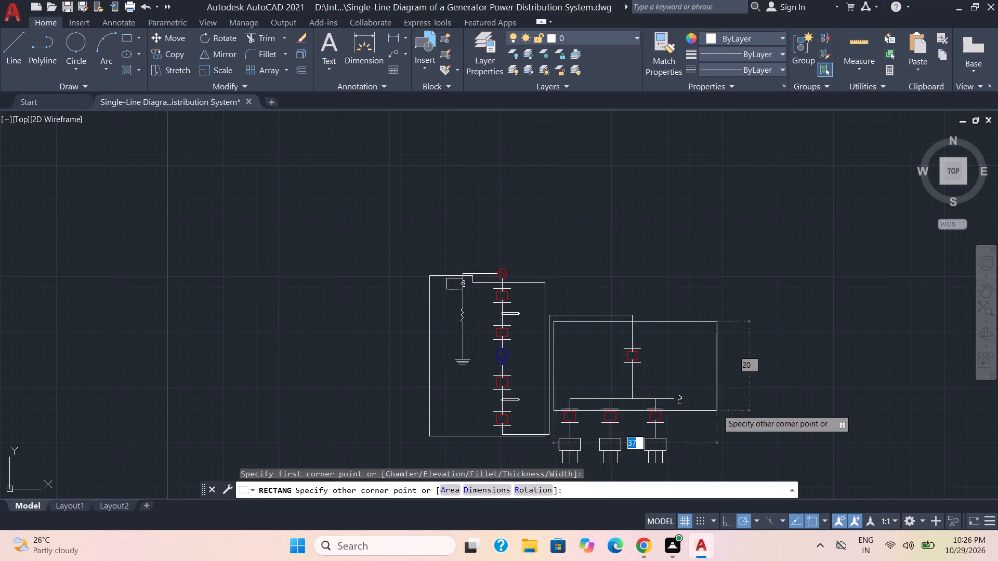
middle_drag(716, 412, 714, 421)
middle_drag(714, 421, 726, 297)
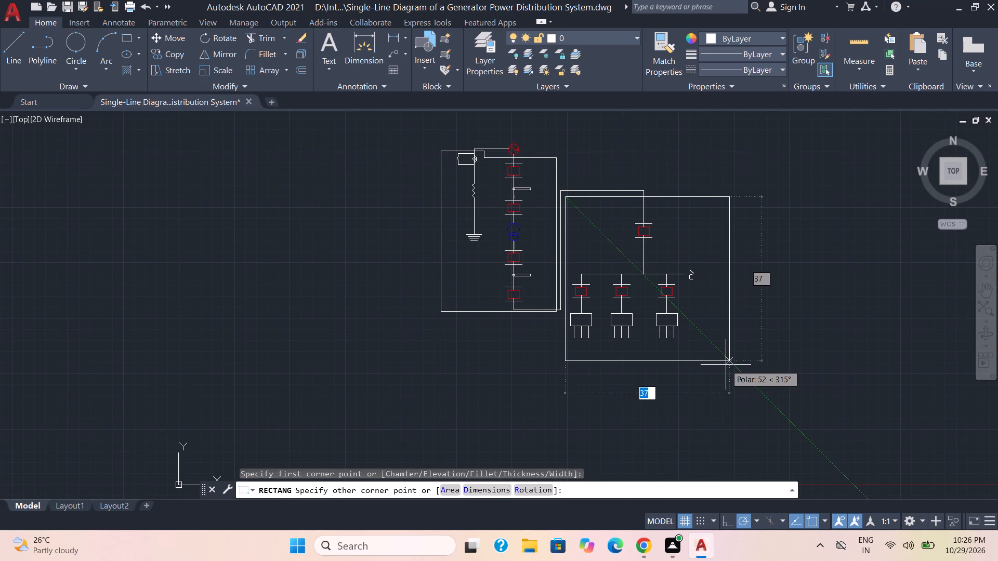
click(726, 365)
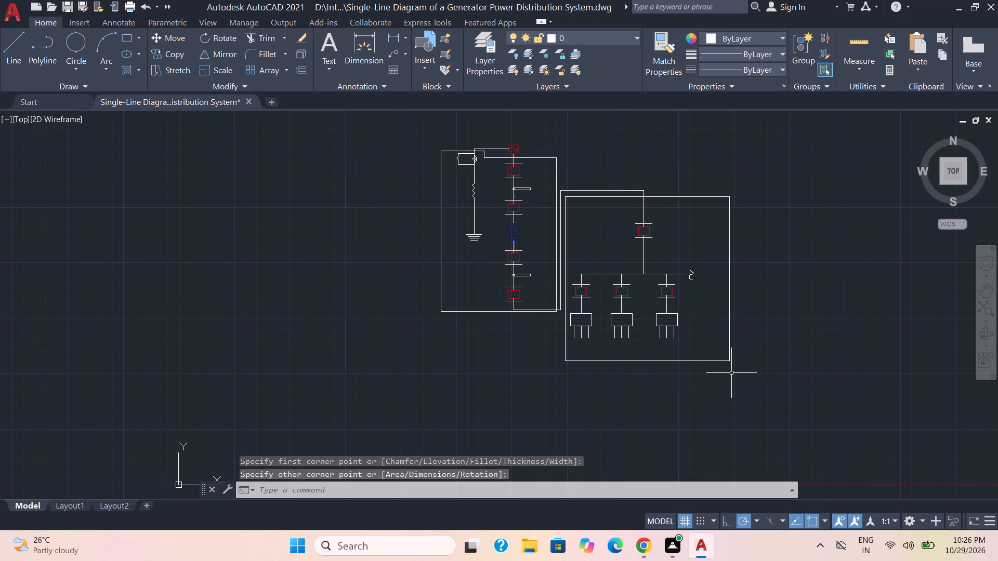
key(Escape)
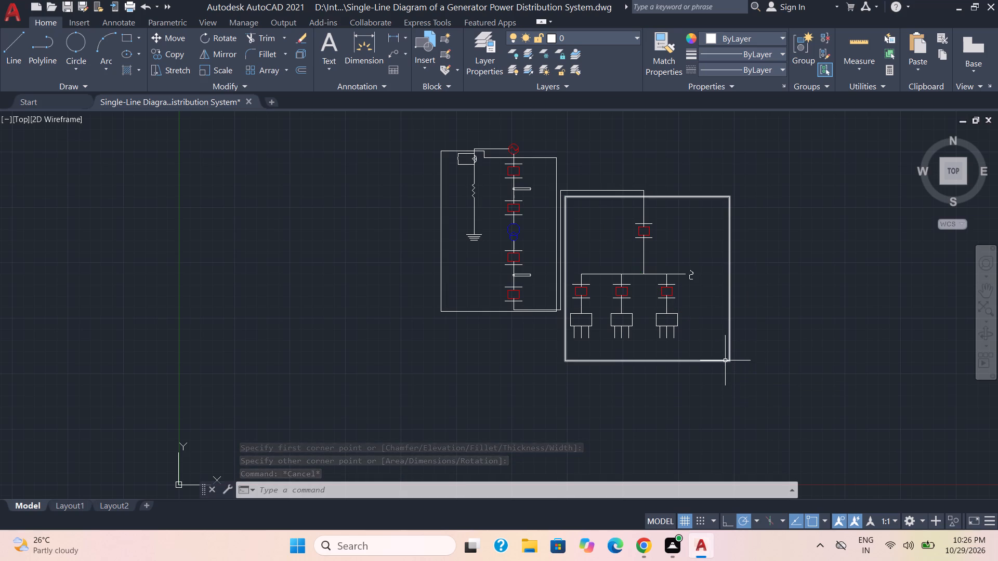
Load all the linetypes from acad.lin into the drawing.
click(725, 360)
scroll(661, 310, up, 3)
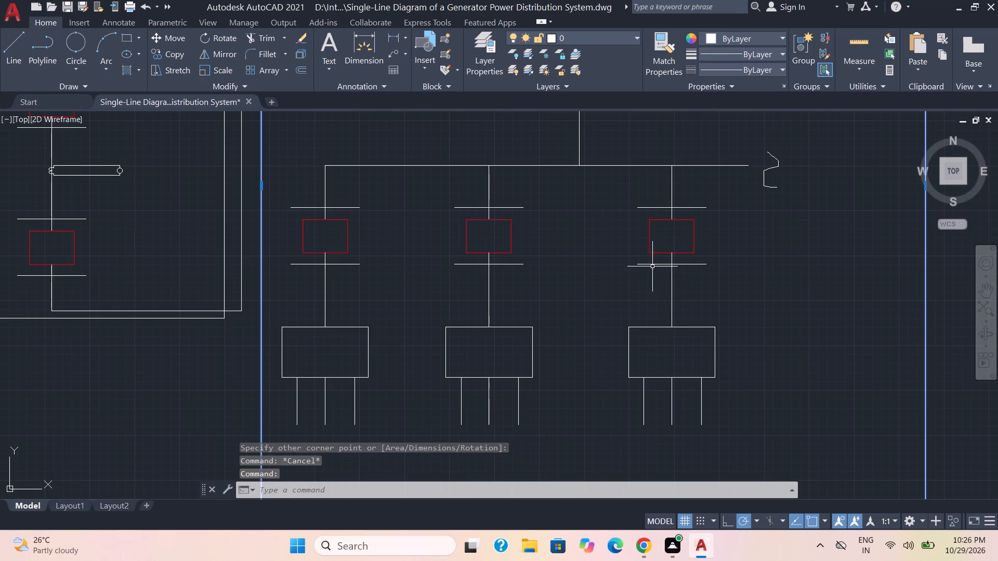
click(652, 265)
click(650, 206)
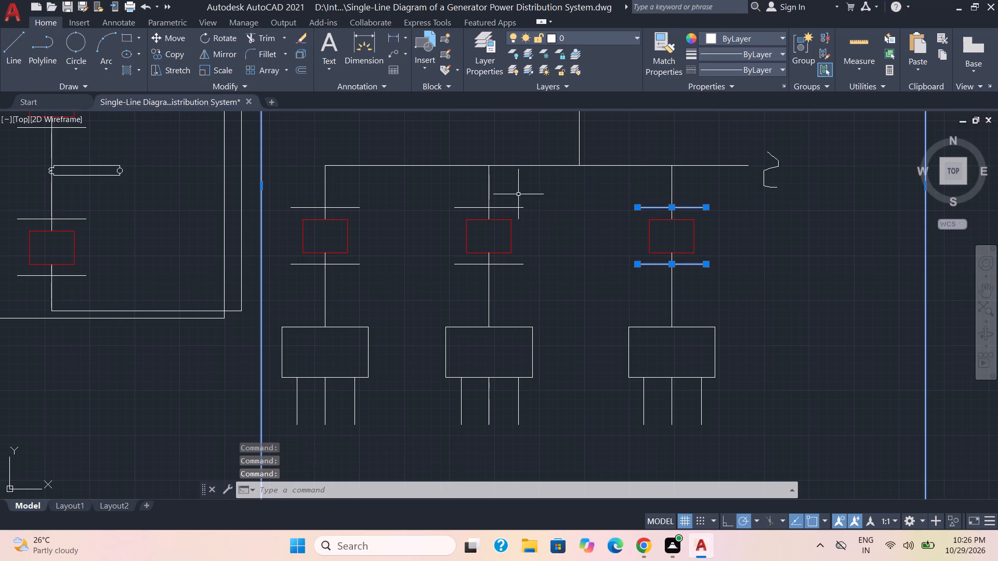
click(774, 73)
click(750, 134)
click(601, 164)
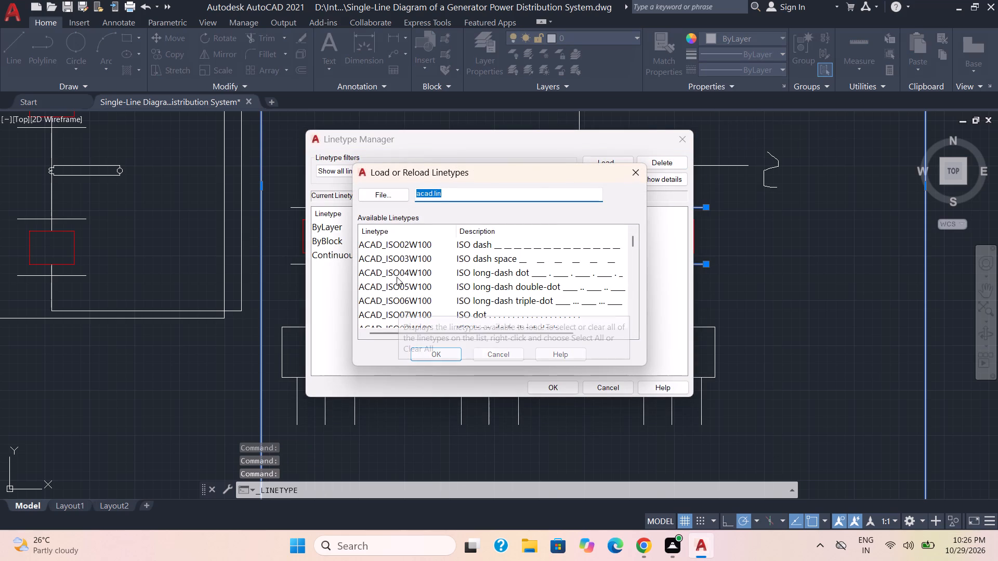
click(397, 272)
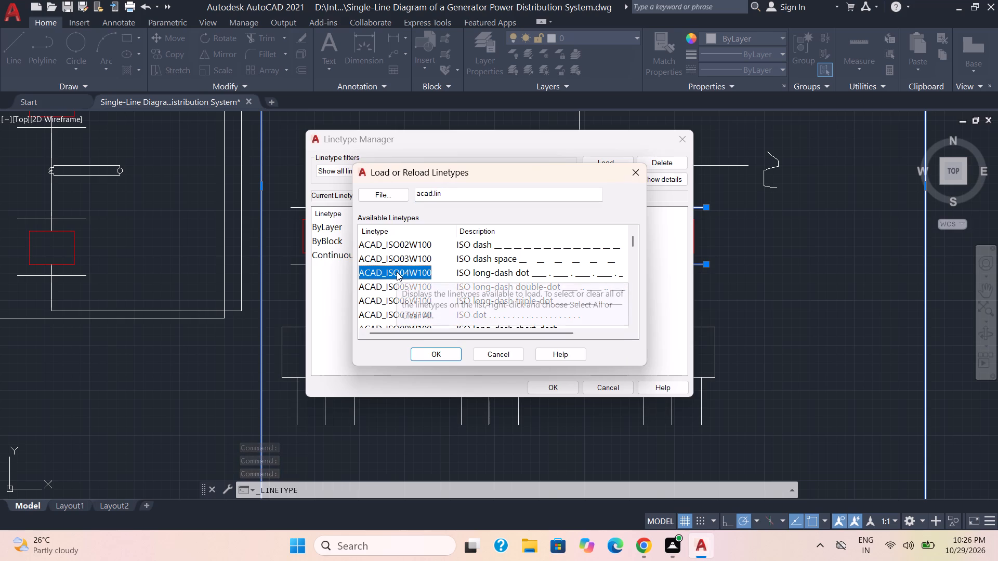
key(ctrl+a)
click(439, 357)
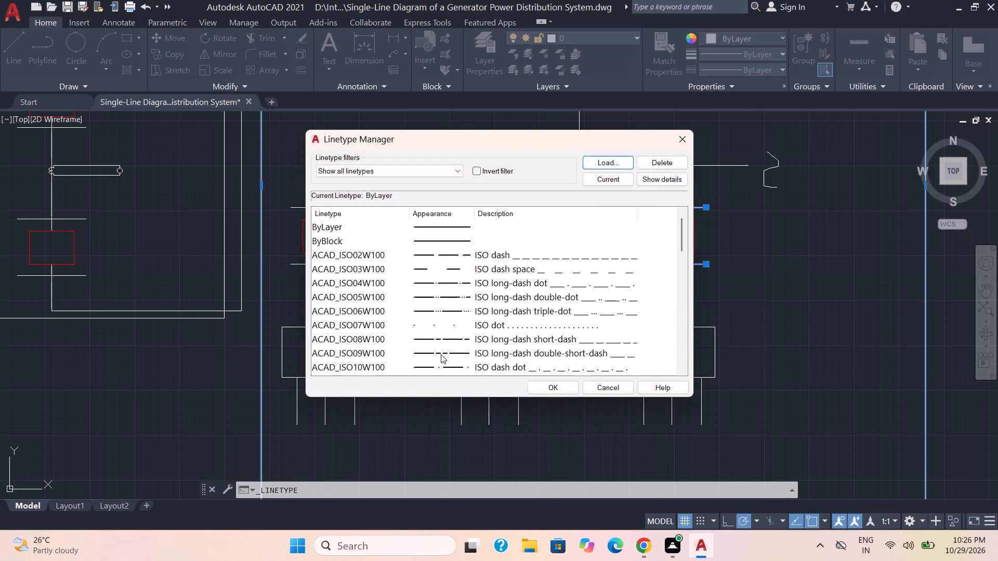
click(560, 394)
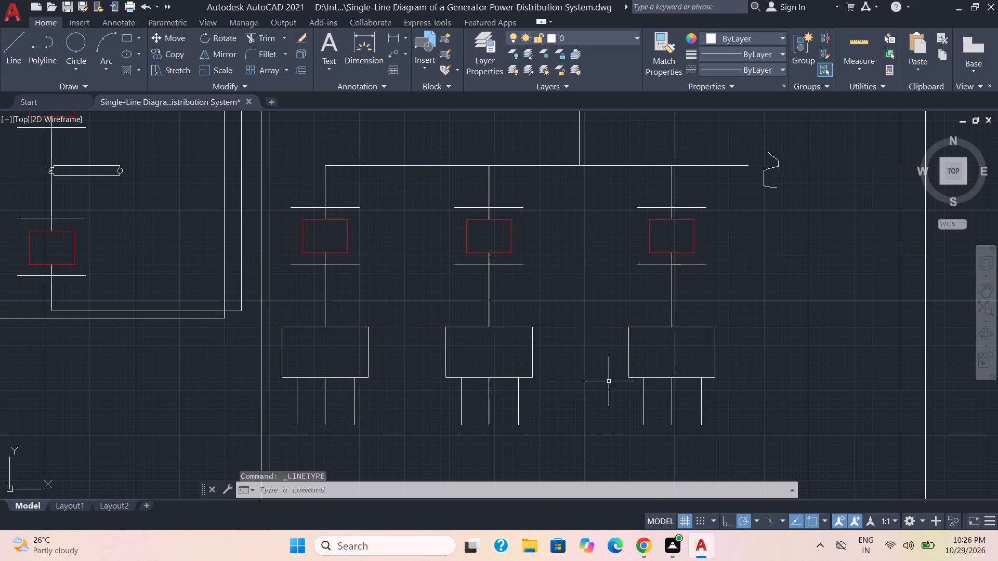
Set the linetype of both enclosure outlines and the bars above and below the red boxes in the three branches and generator column to HIDDENX2.
scroll(694, 331, down, 3)
click(727, 378)
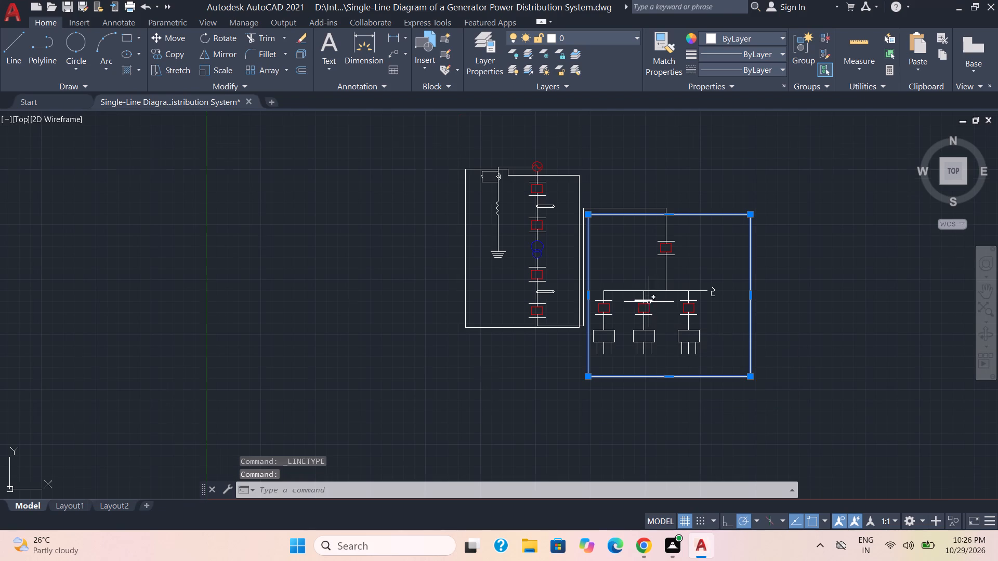
scroll(649, 302, up, 3)
click(477, 353)
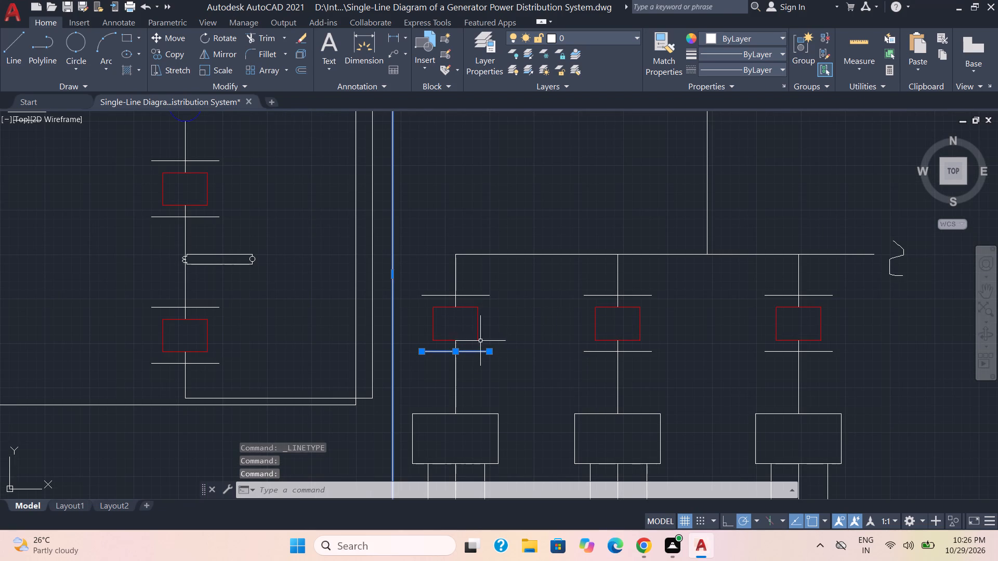
click(486, 297)
click(597, 295)
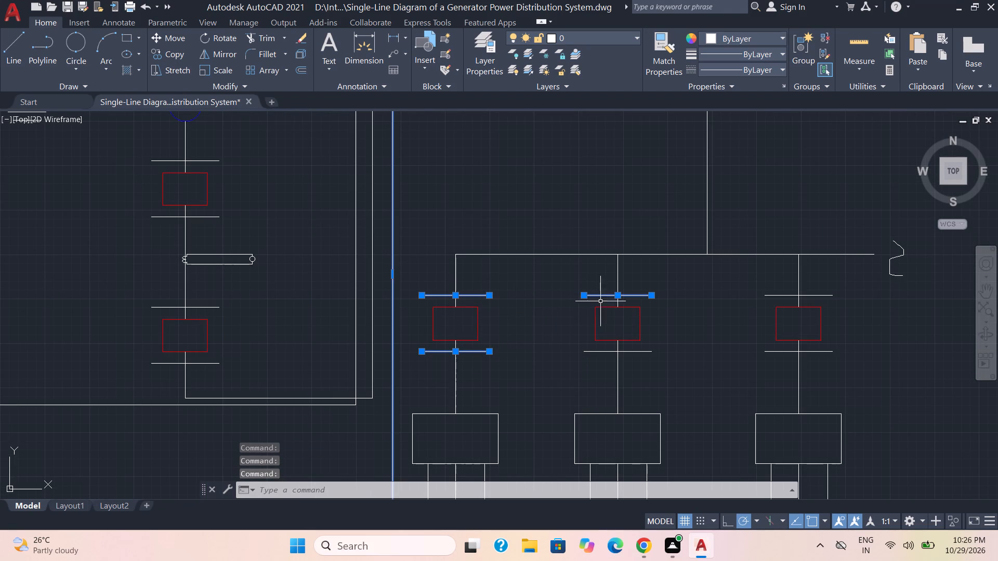
click(595, 351)
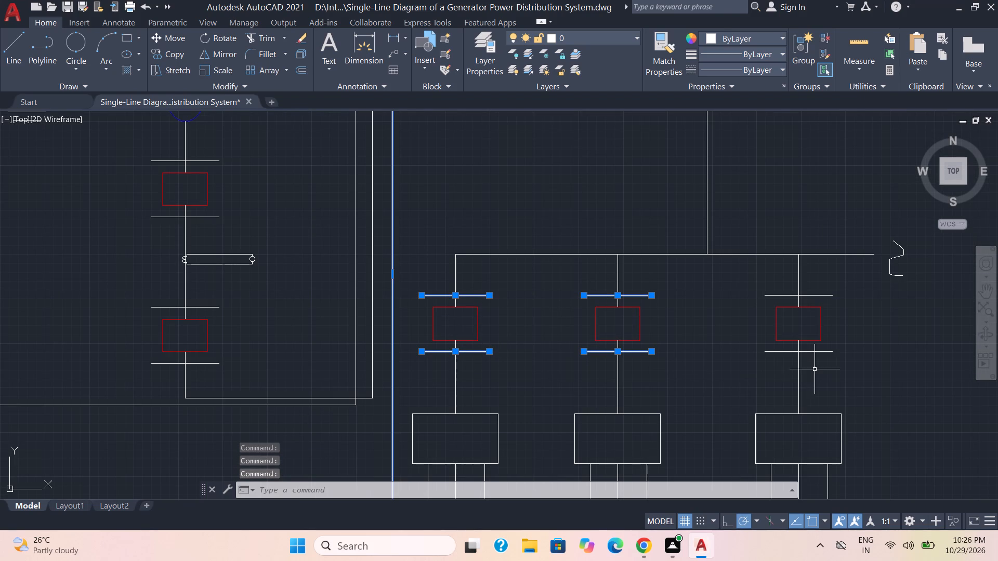
click(778, 351)
click(781, 295)
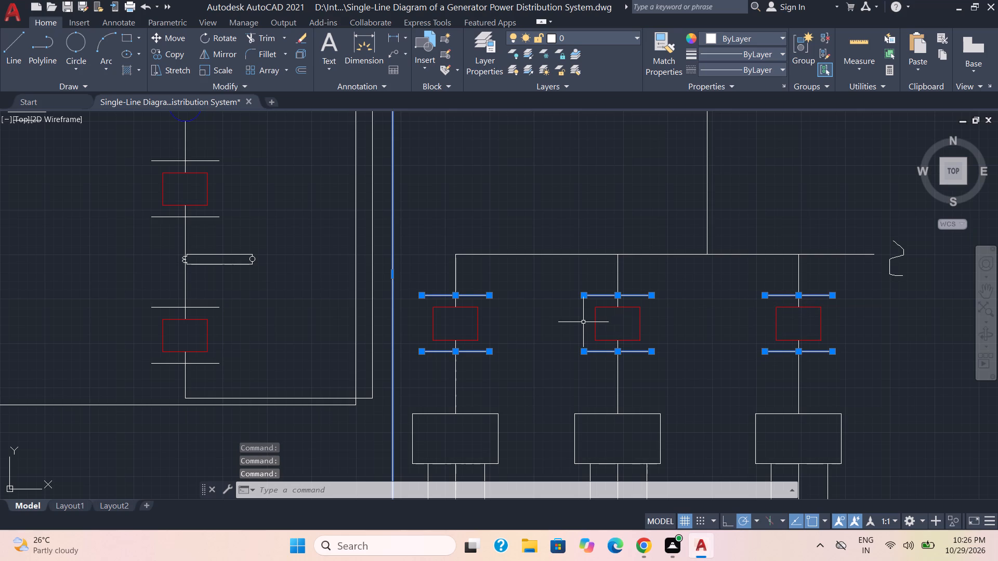
scroll(581, 322, down, 2)
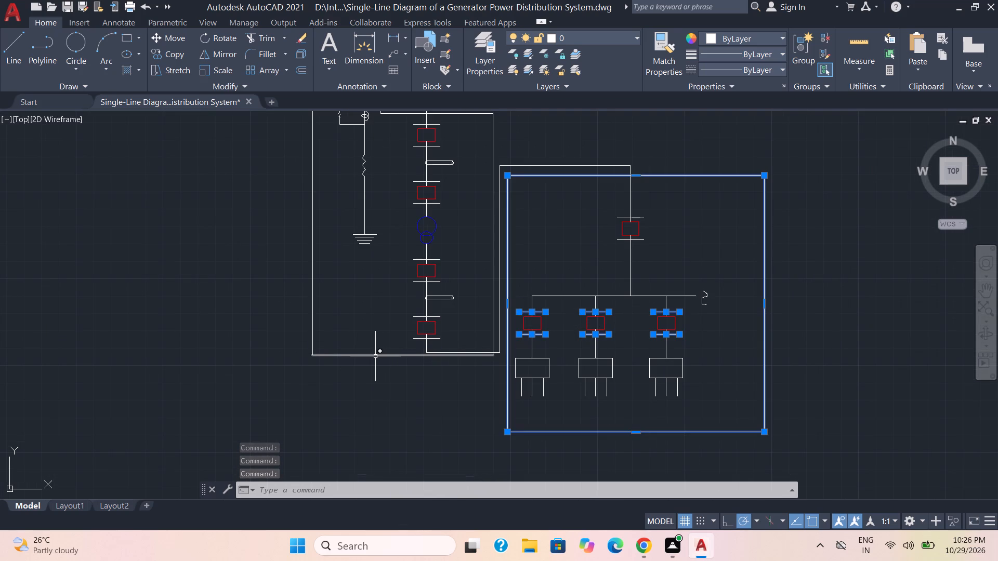
click(375, 356)
scroll(517, 344, up, 3)
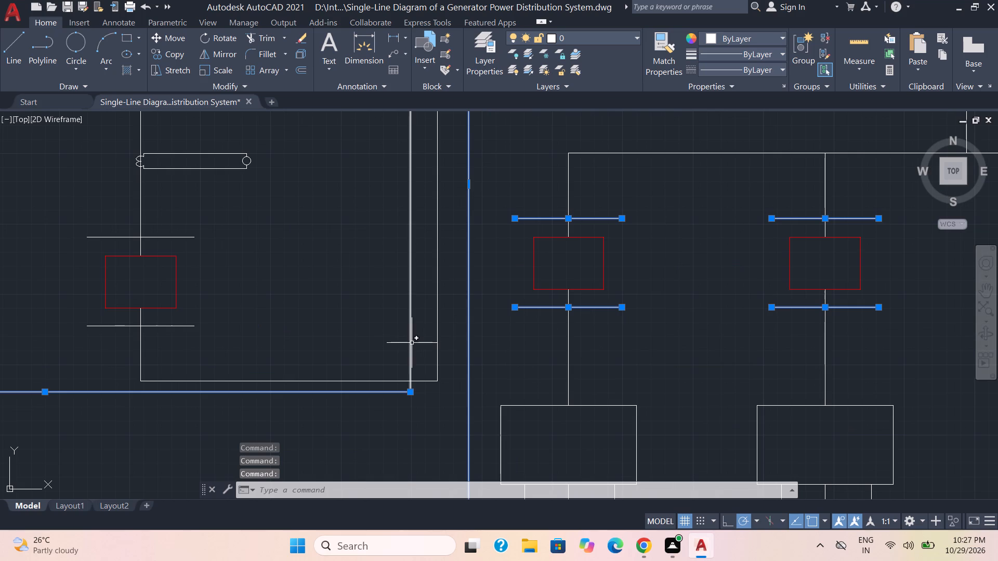
click(412, 343)
scroll(392, 310, down, 3)
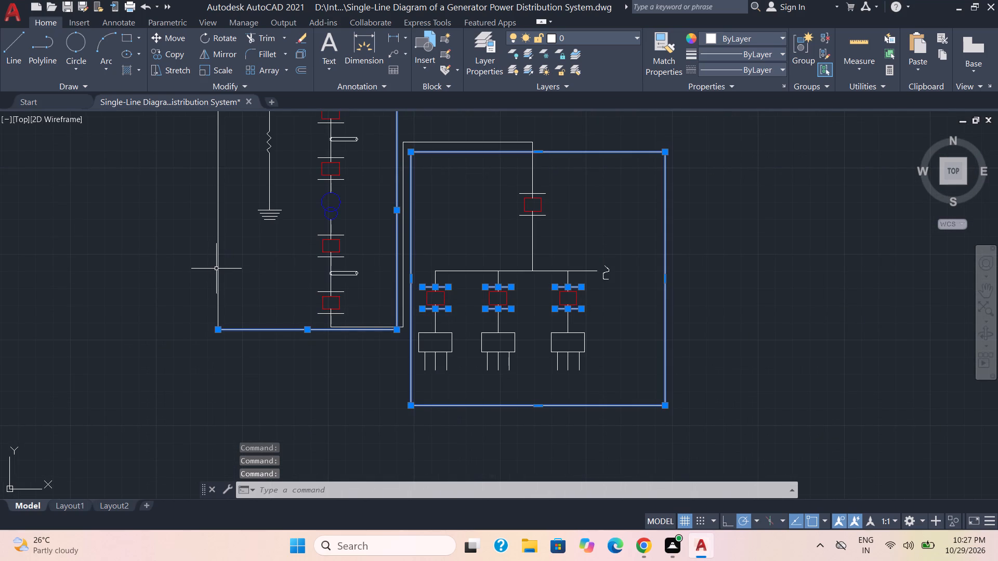
click(216, 269)
scroll(379, 299, up, 2)
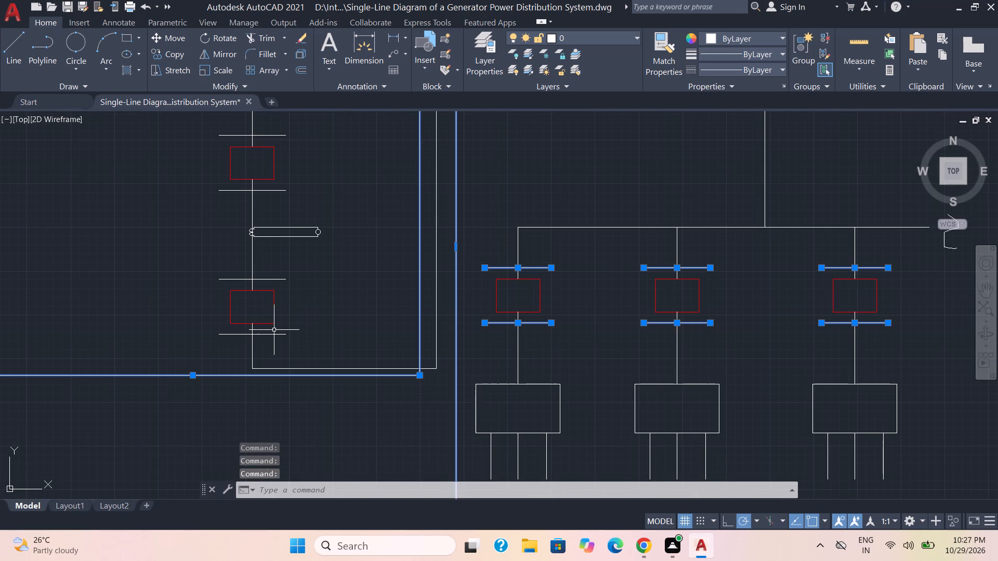
click(272, 336)
click(275, 280)
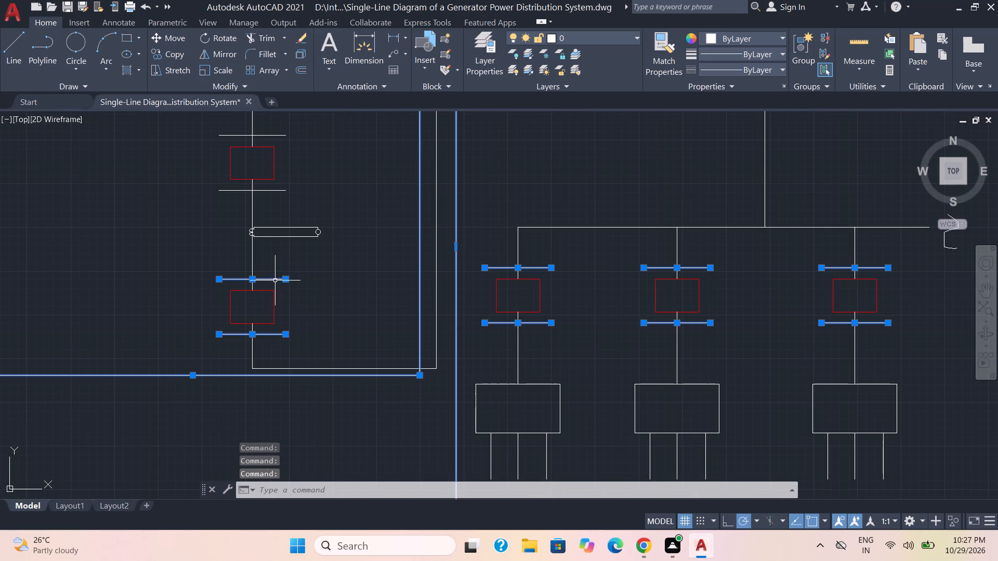
click(267, 190)
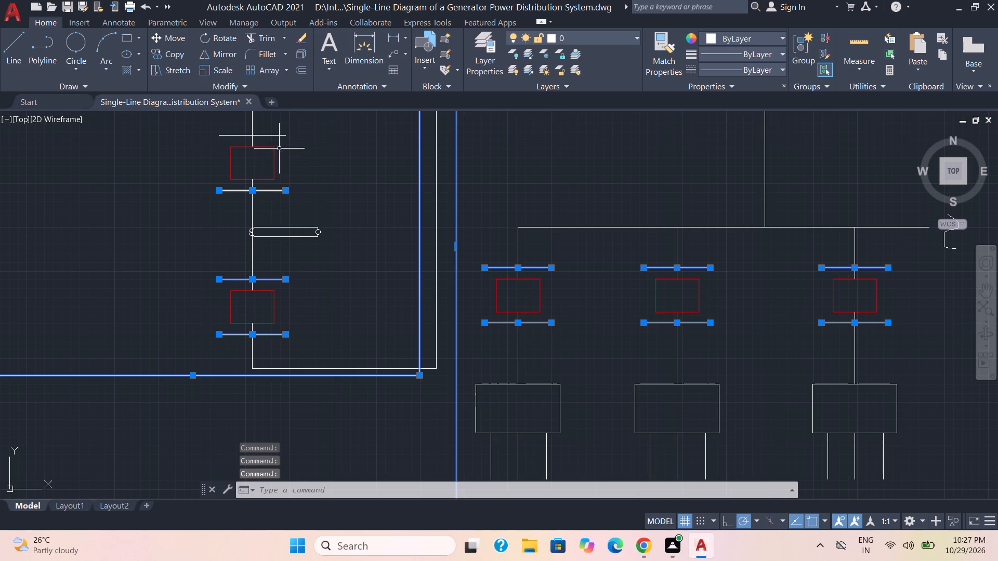
click(278, 136)
middle_drag(338, 172, 358, 375)
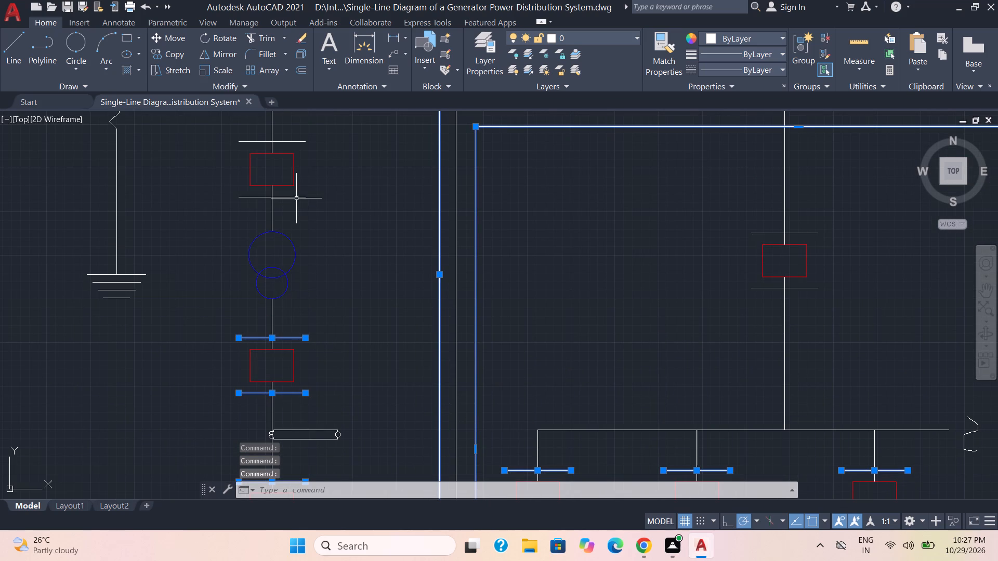
click(296, 197)
scroll(321, 198, down, 1)
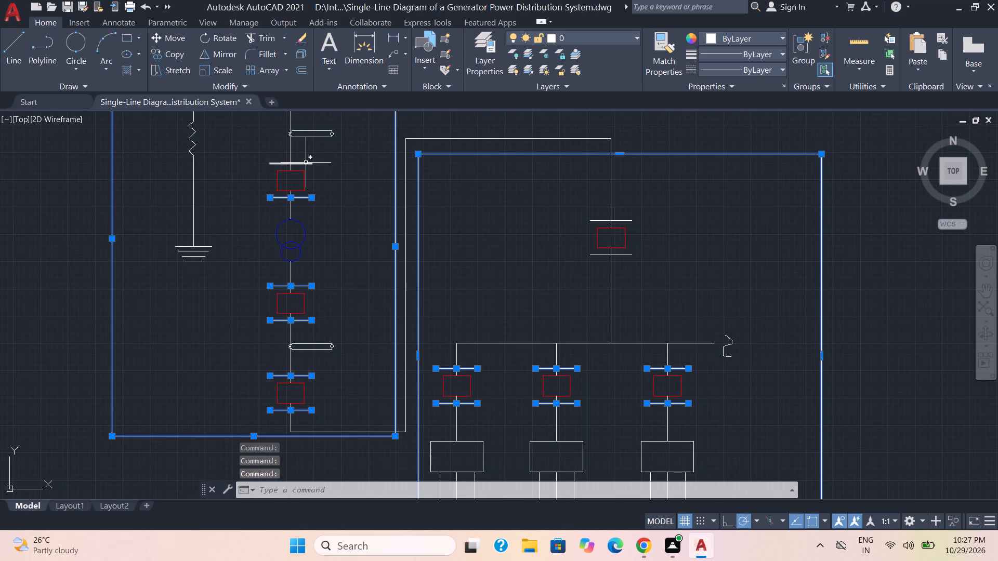
click(306, 163)
middle_drag(342, 171, 345, 344)
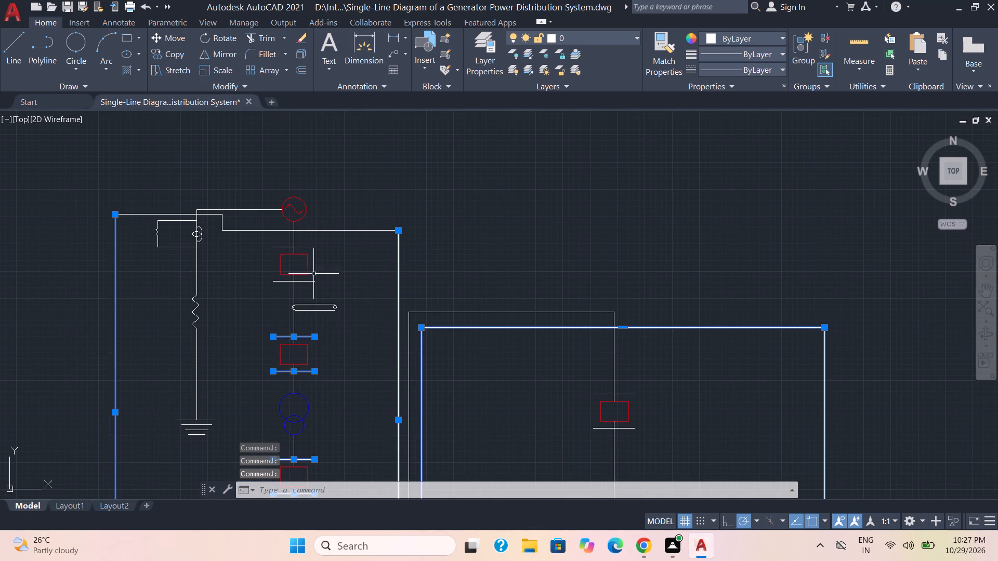
click(304, 282)
click(306, 248)
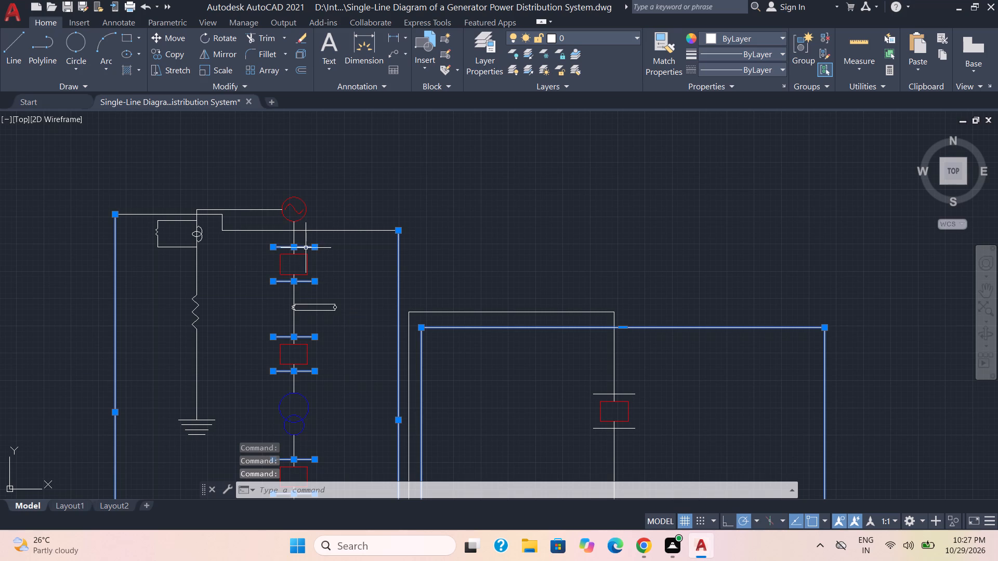
click(333, 230)
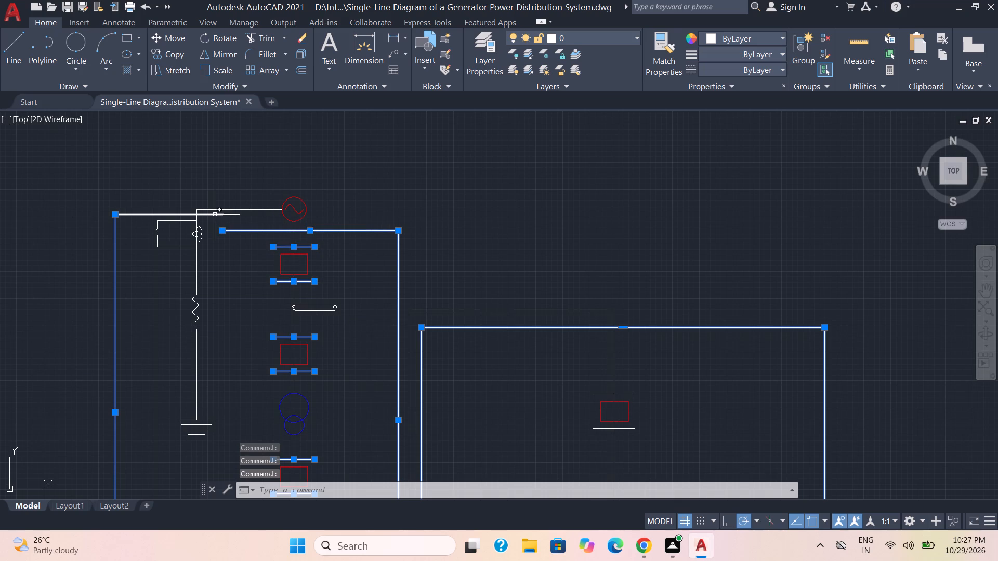
click(215, 215)
click(222, 224)
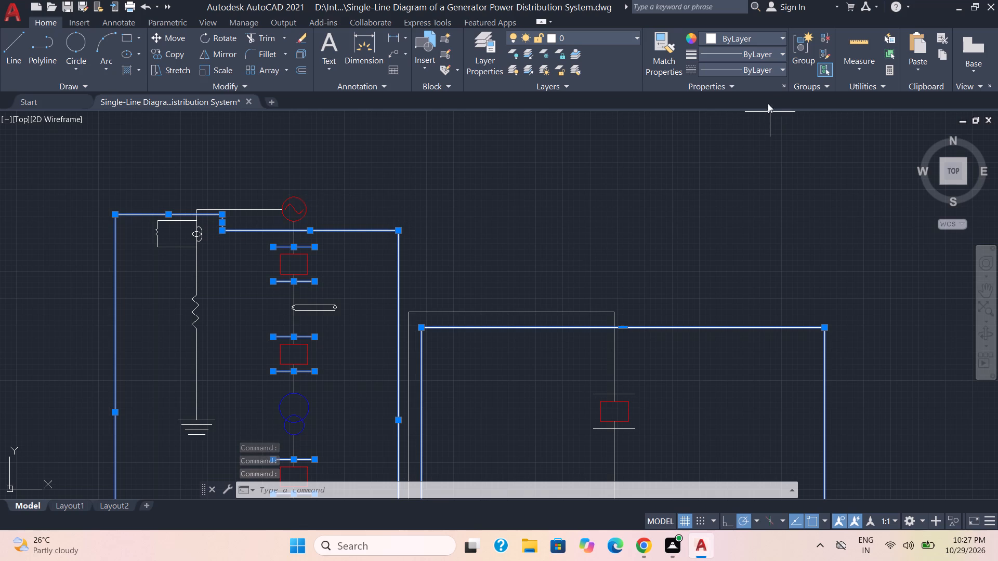
click(771, 69)
scroll(765, 156, down, 9)
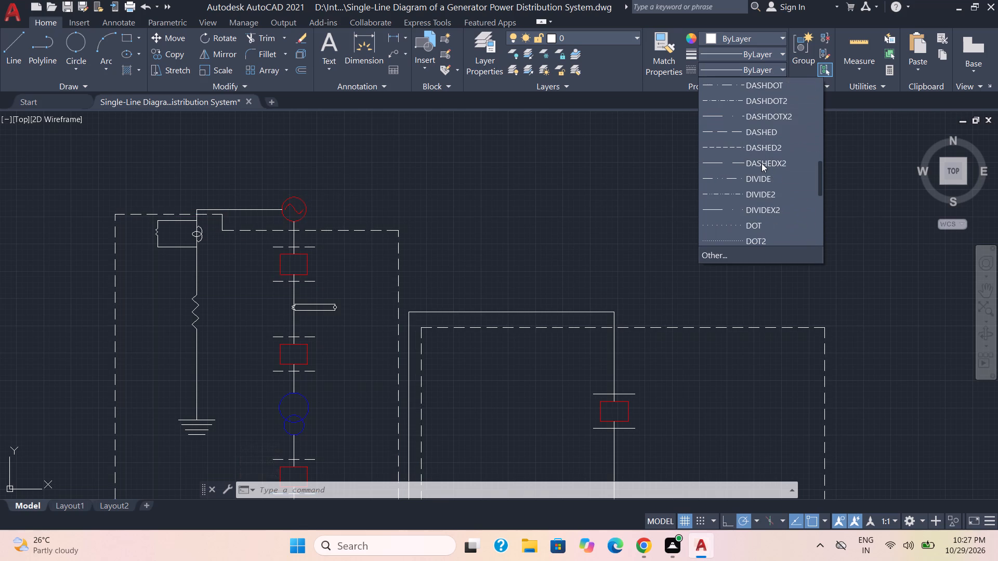
scroll(759, 173, down, 3)
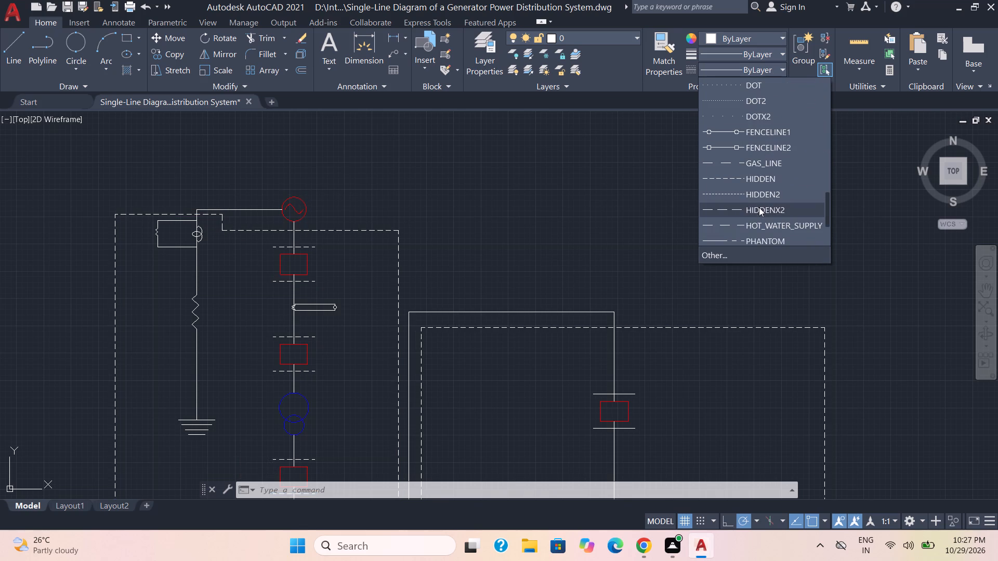
click(759, 209)
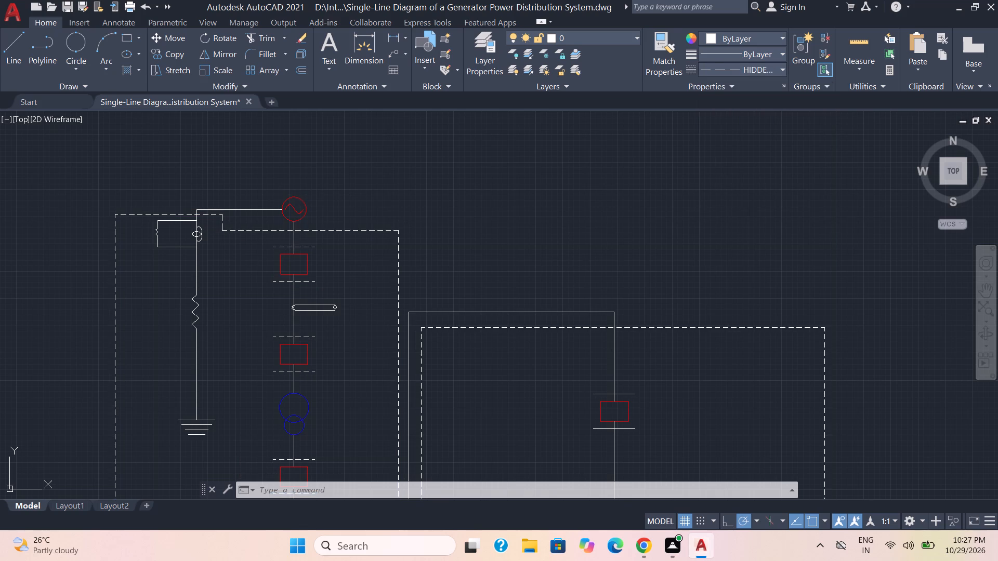
Deselect the dashed objects and add the multiline text "Generator" beside the red generator circle.
scroll(762, 235, down, 1)
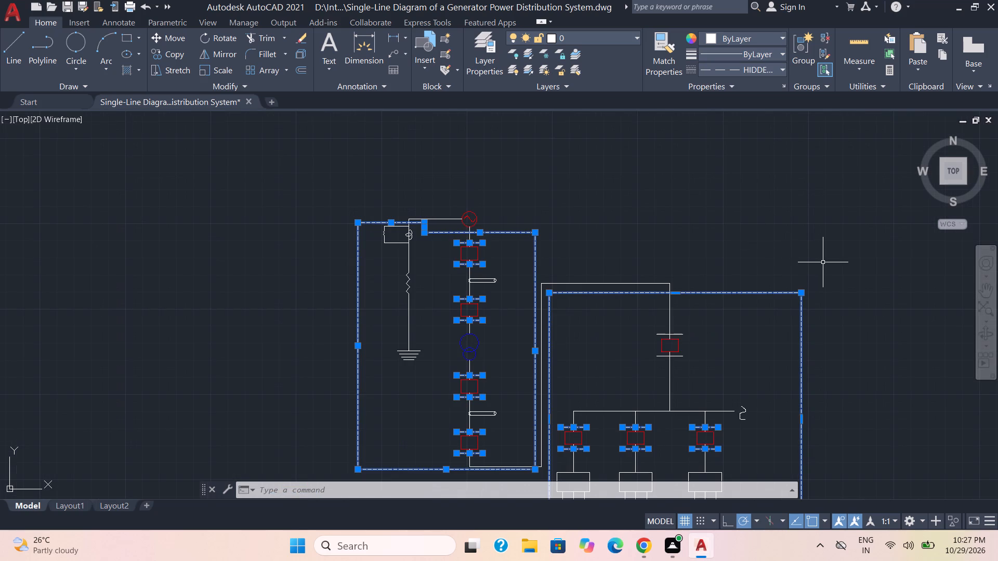
middle_drag(823, 262, 719, 133)
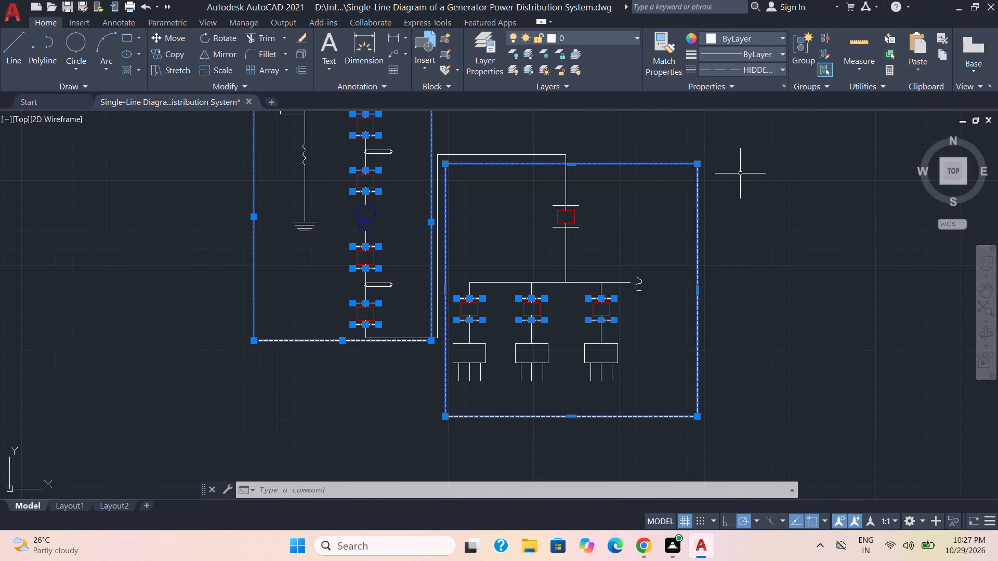
key(Escape)
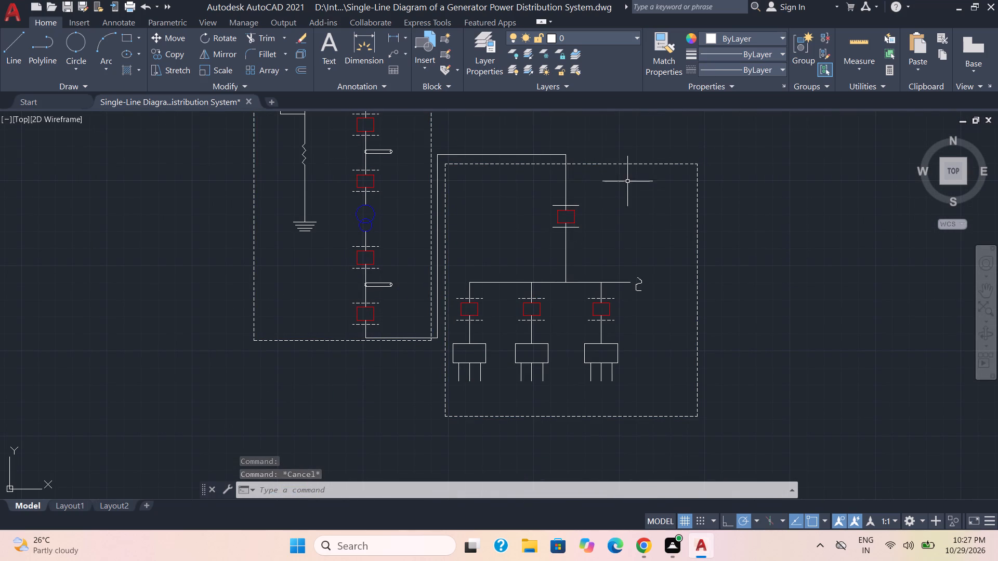
middle_drag(628, 160, 674, 319)
scroll(466, 209, up, 1)
middle_drag(464, 231, 481, 183)
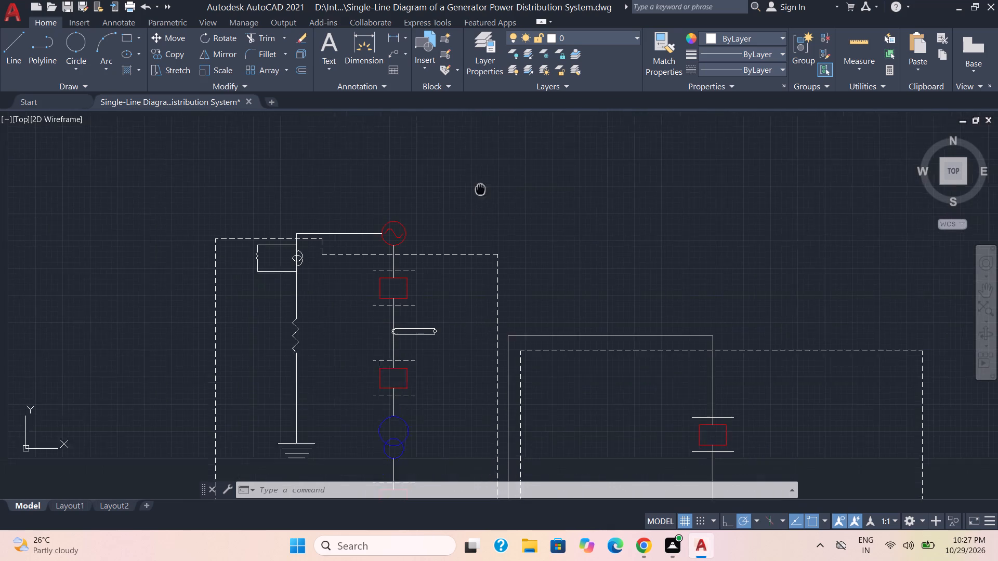
middle_drag(481, 183, 486, 155)
click(333, 42)
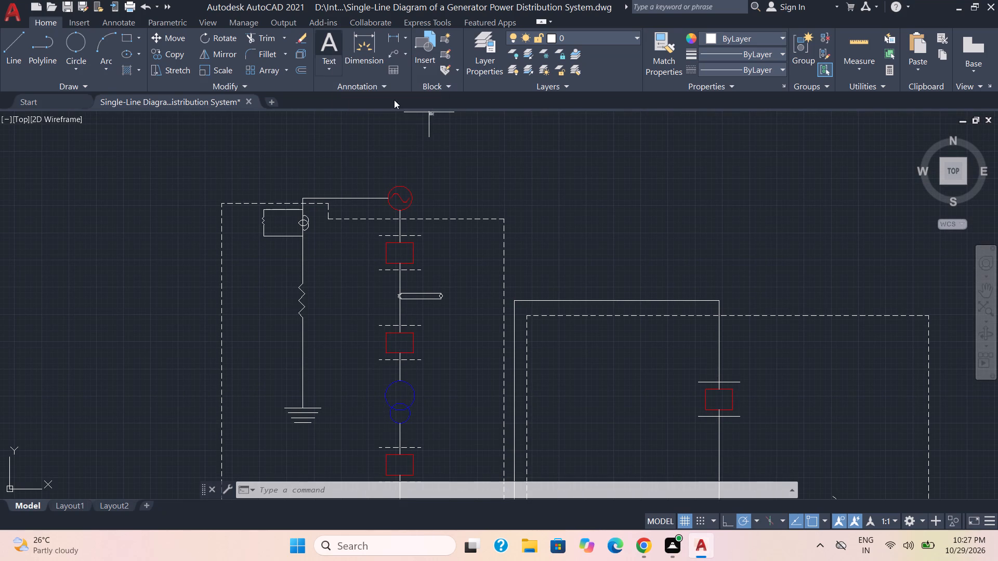
click(423, 194)
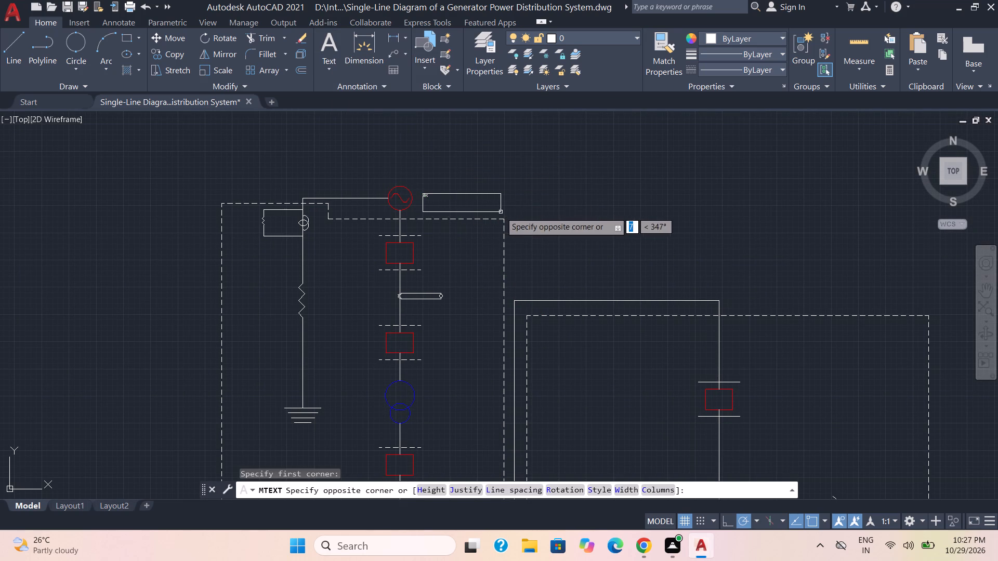
click(481, 212)
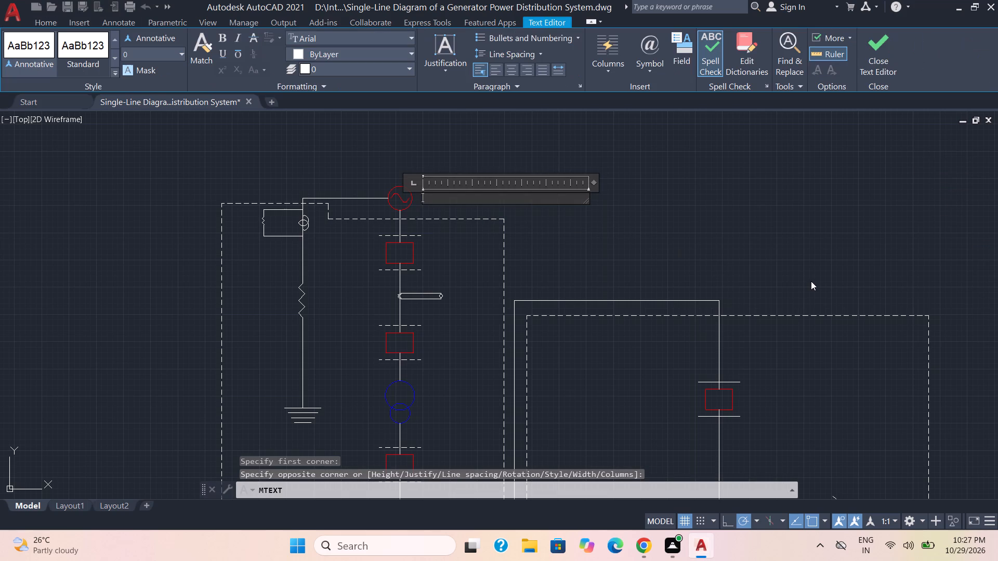
key(shift+g)
text(enerator)
click(695, 251)
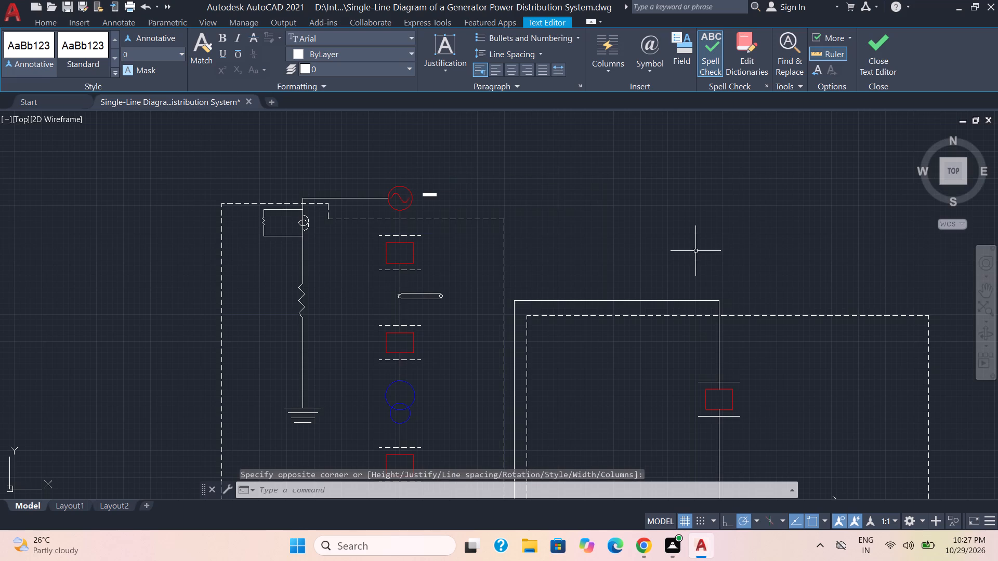
Set the text height of the "Generator" label to 1.
click(476, 209)
click(418, 185)
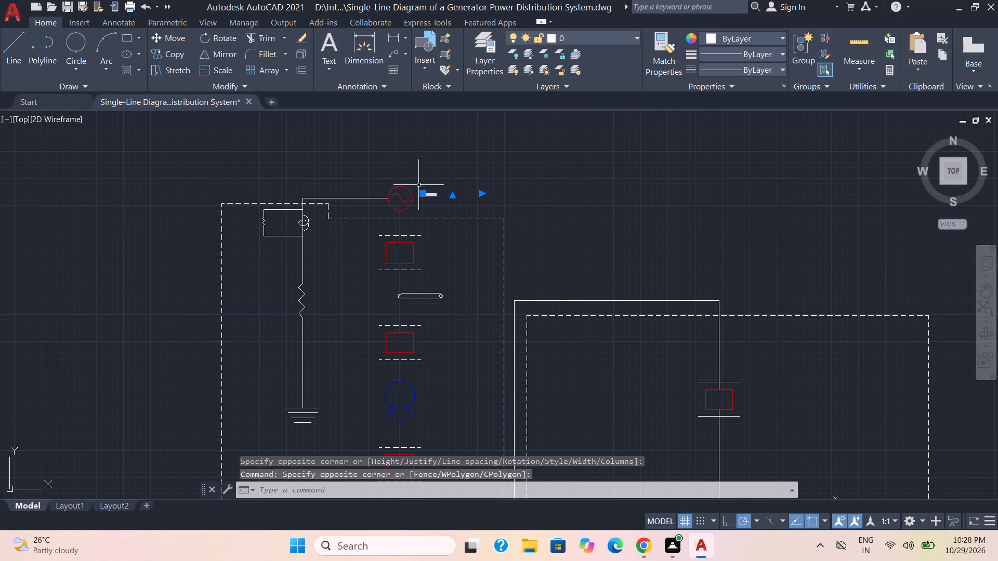
key(ctrl+1)
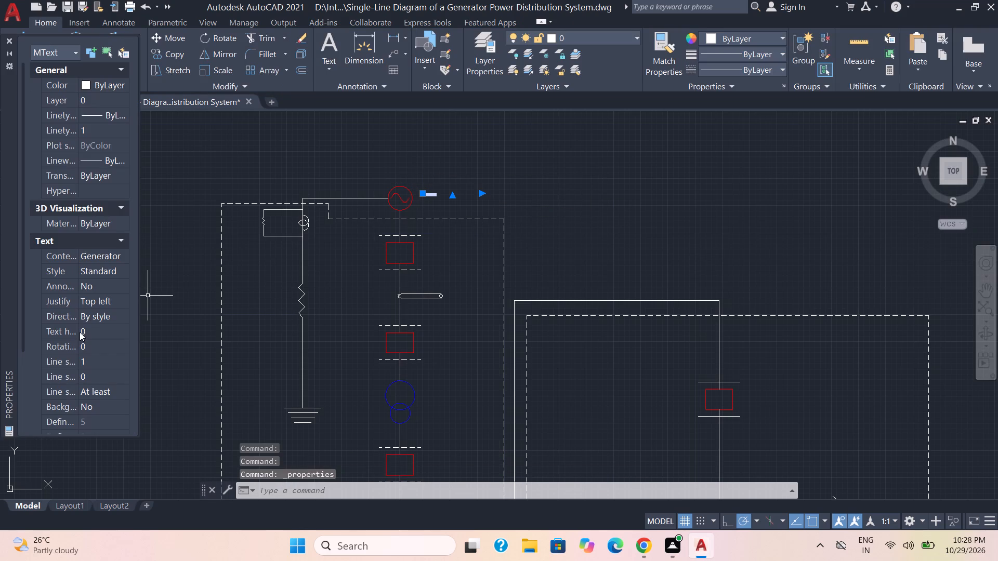
click(88, 329)
key(1)
key(Return)
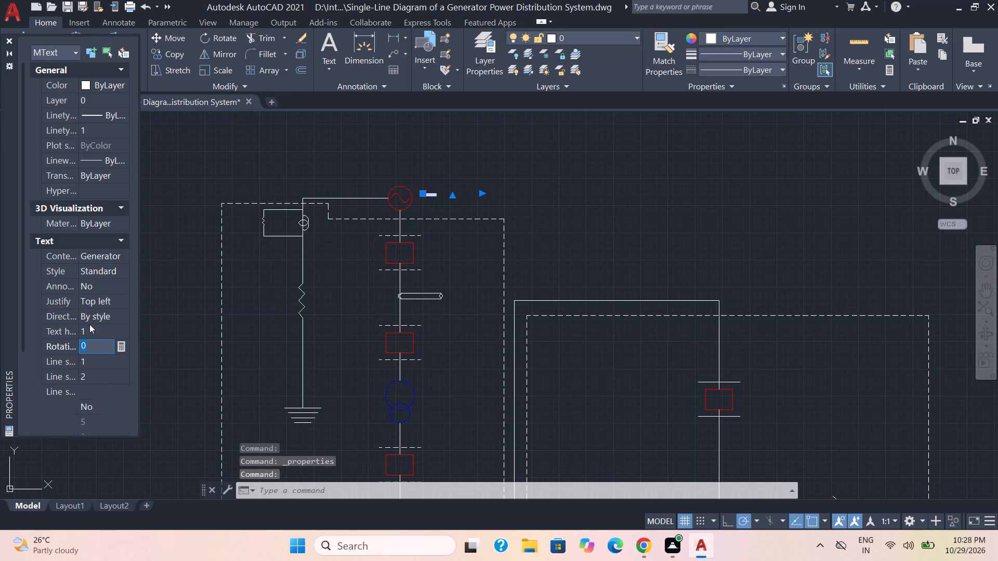
click(5, 38)
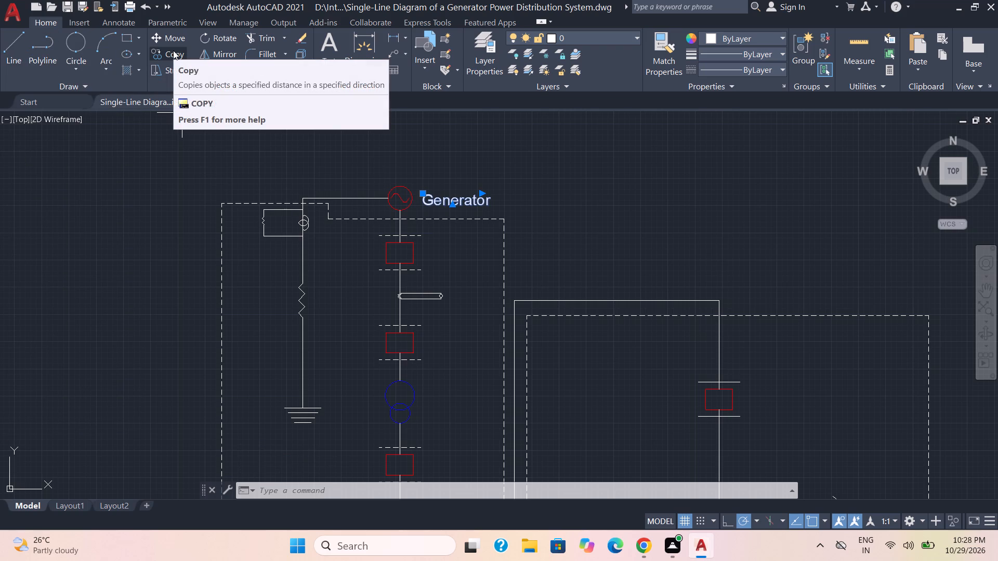
Copy the "Generator" label beside the four red boxes and the blue transformer symbol in the generator column.
click(173, 50)
click(451, 197)
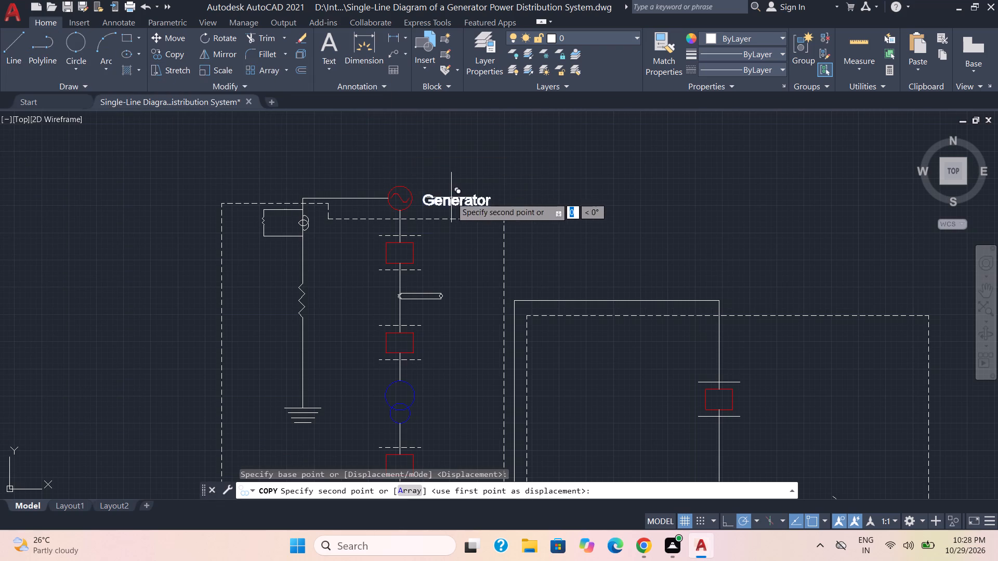
click(443, 249)
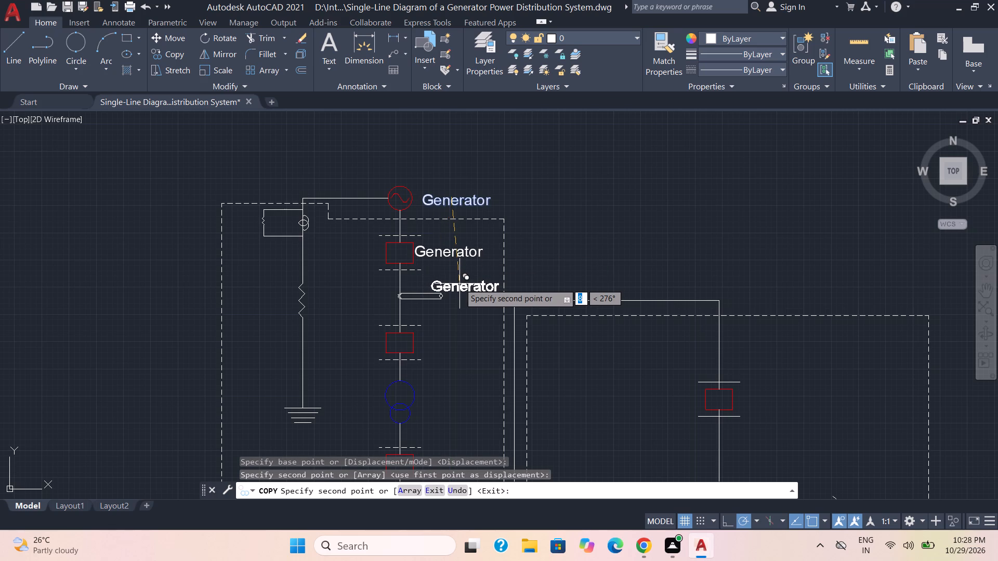
middle_drag(459, 284, 463, 206)
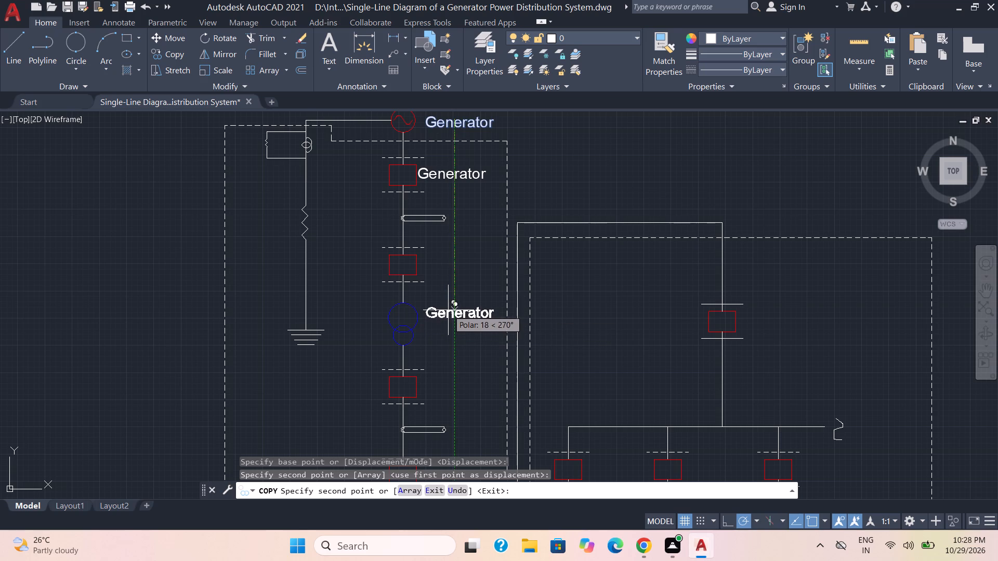
click(448, 310)
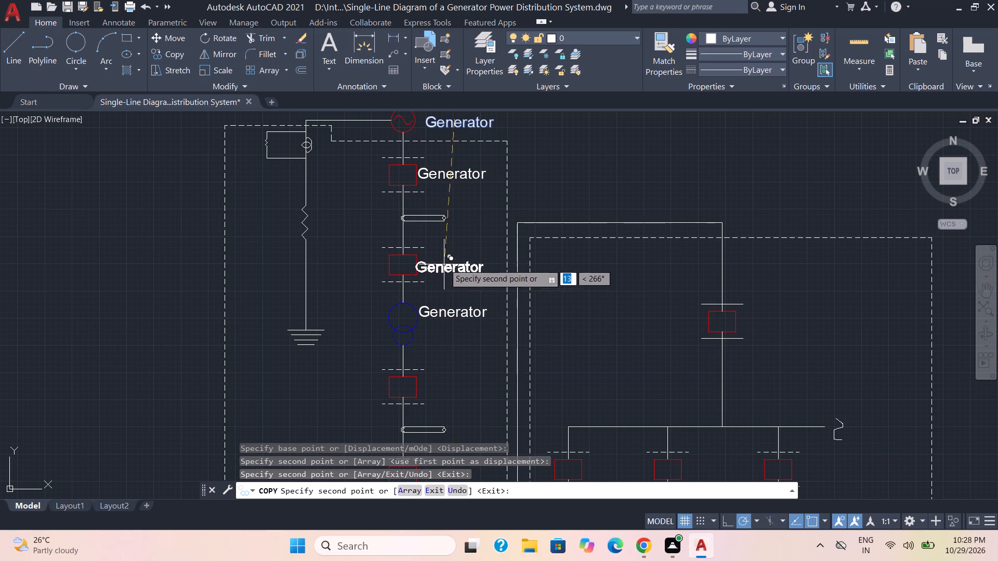
scroll(447, 264, up, 1)
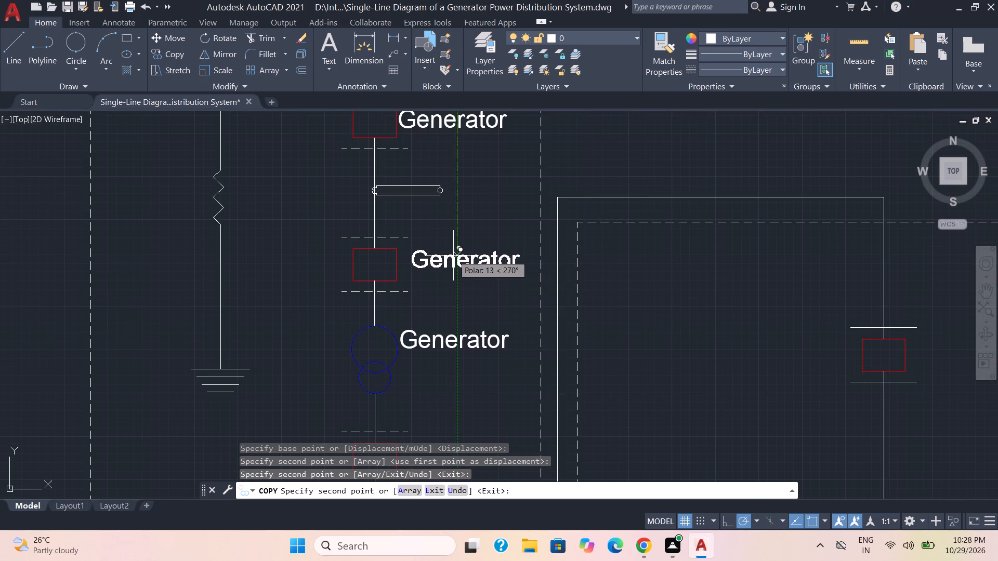
click(450, 256)
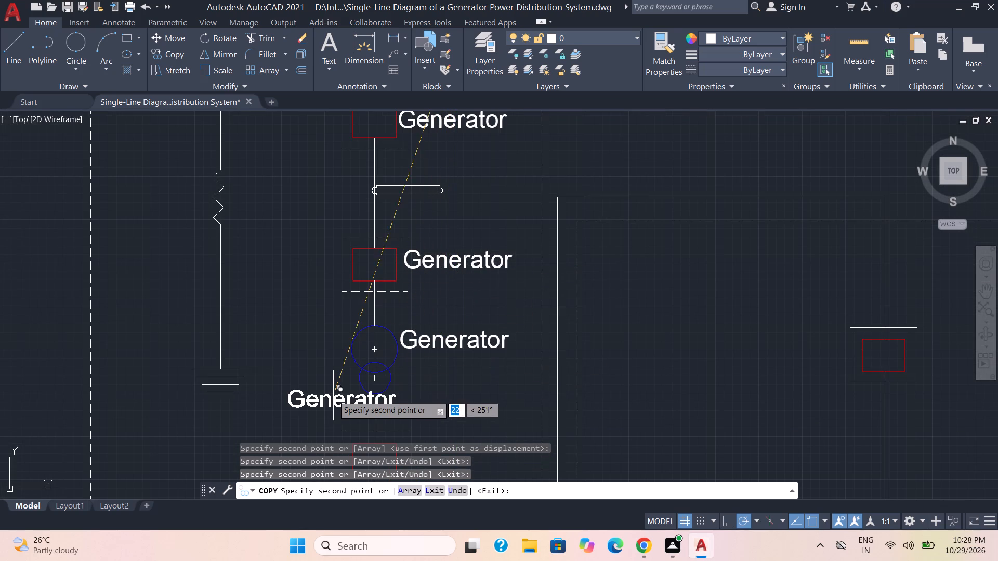
scroll(323, 394, down, 1)
middle_drag(322, 394, 376, 276)
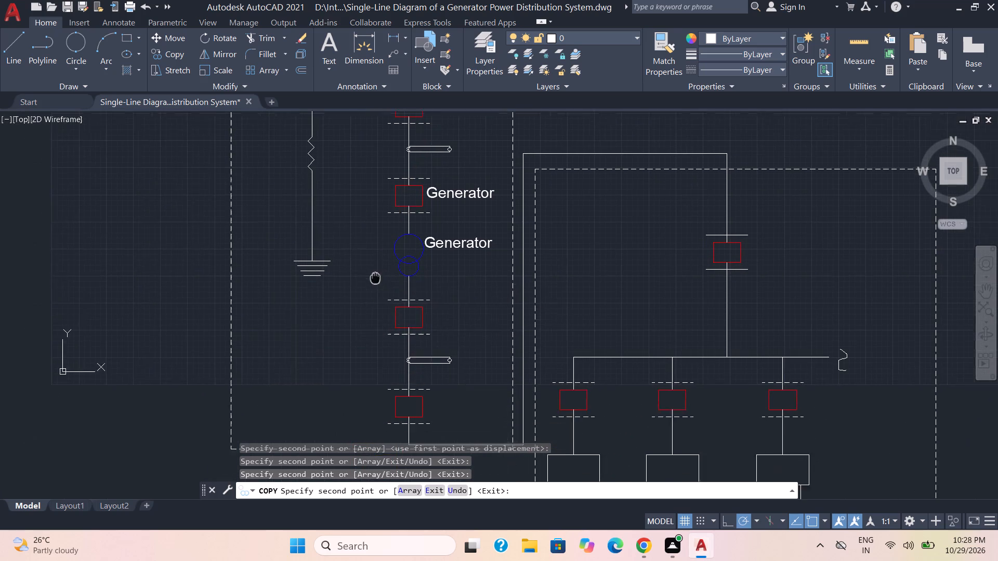
middle_drag(376, 276, 377, 272)
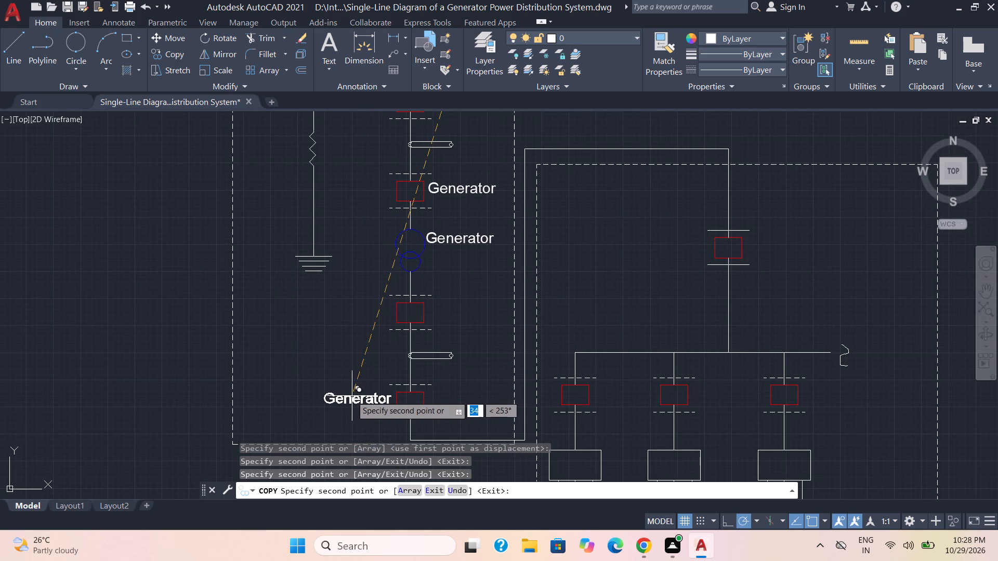
click(351, 391)
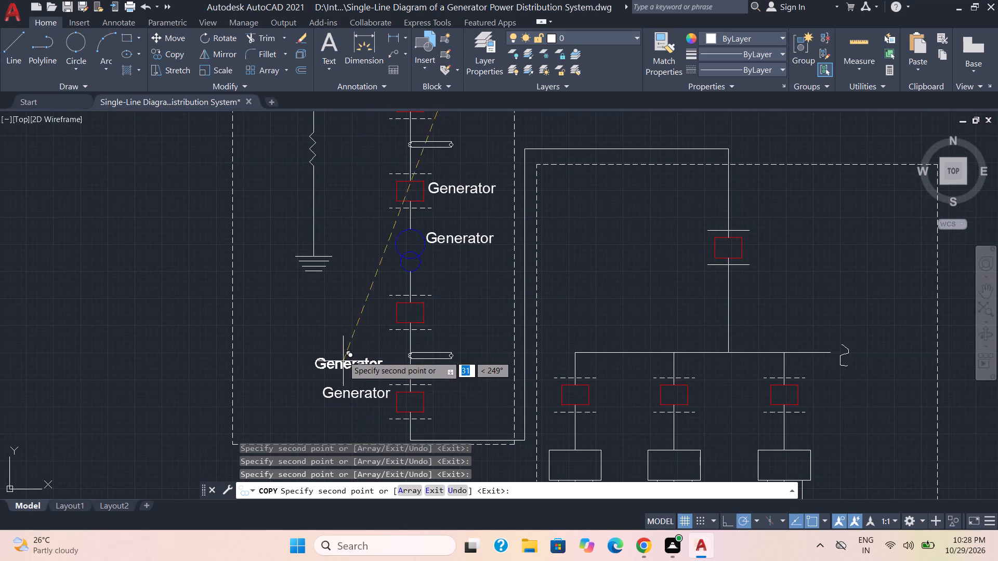
click(351, 312)
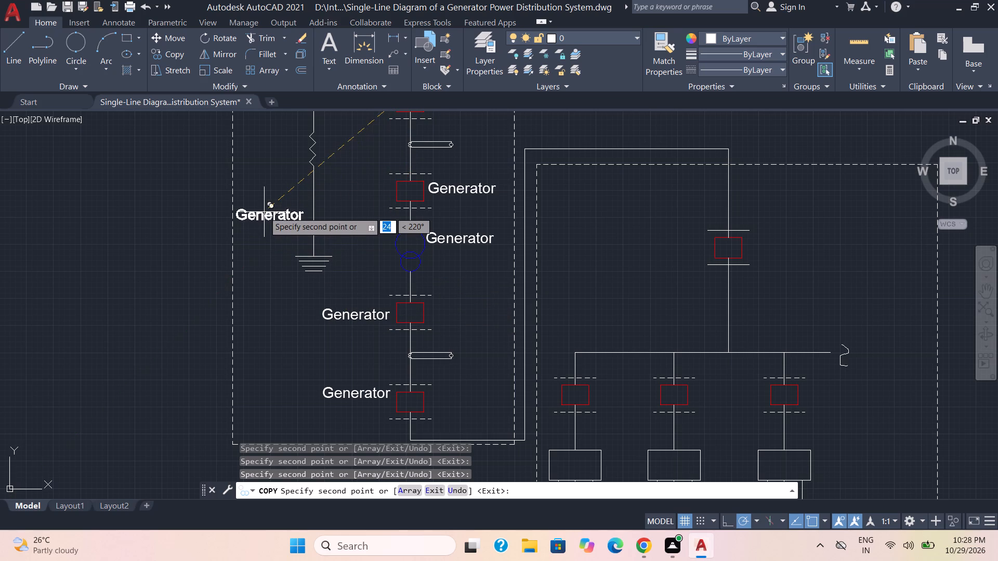
Place further label copies in the grounding branch, just below the small loop box and beside the zigzag resistor.
scroll(264, 212, down, 1)
middle_drag(264, 212, 269, 276)
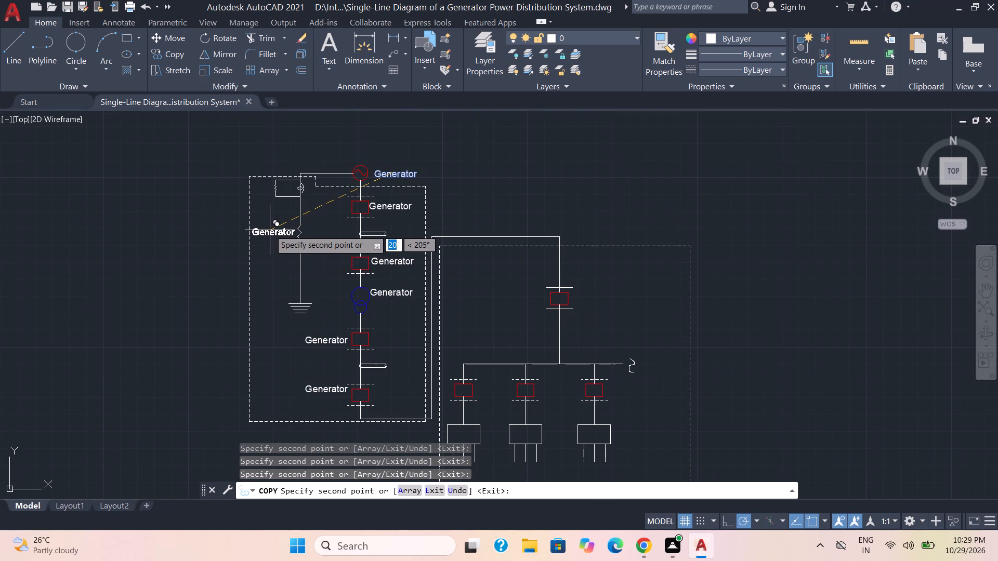
click(270, 201)
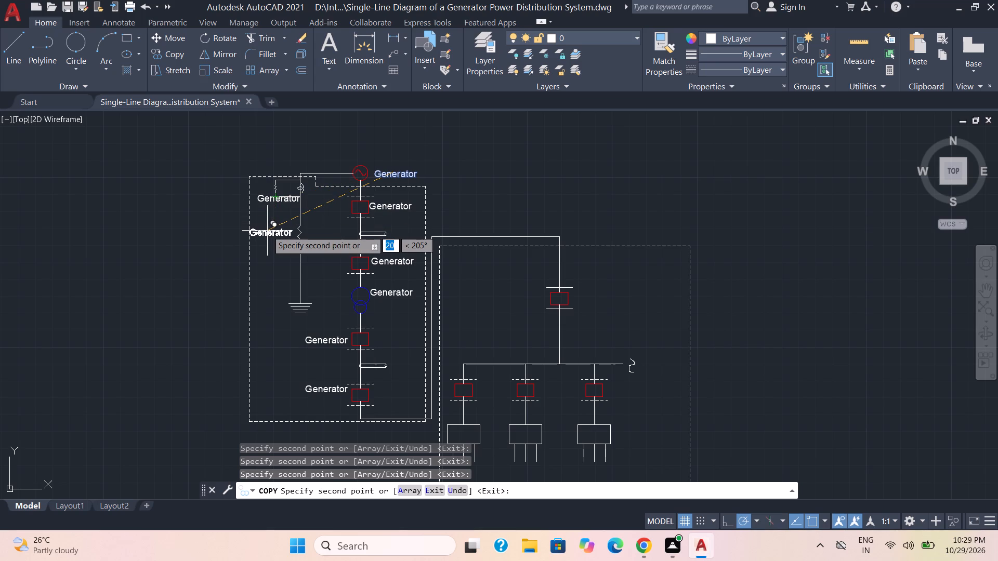
click(267, 231)
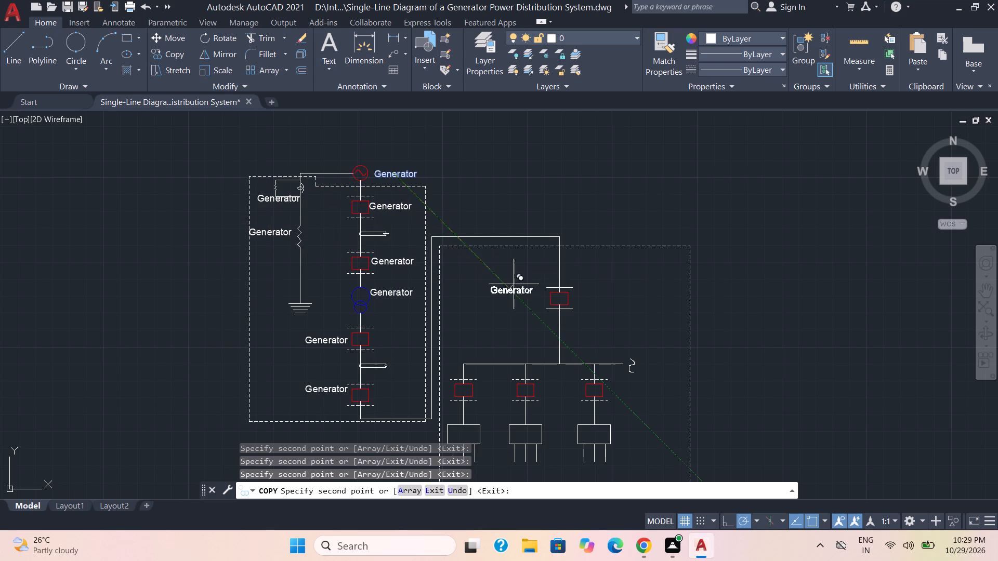
Place label copies beside the feeder's red box, above the busbar's outer end and below the break symbol.
click(599, 287)
middle_drag(600, 329, 572, 215)
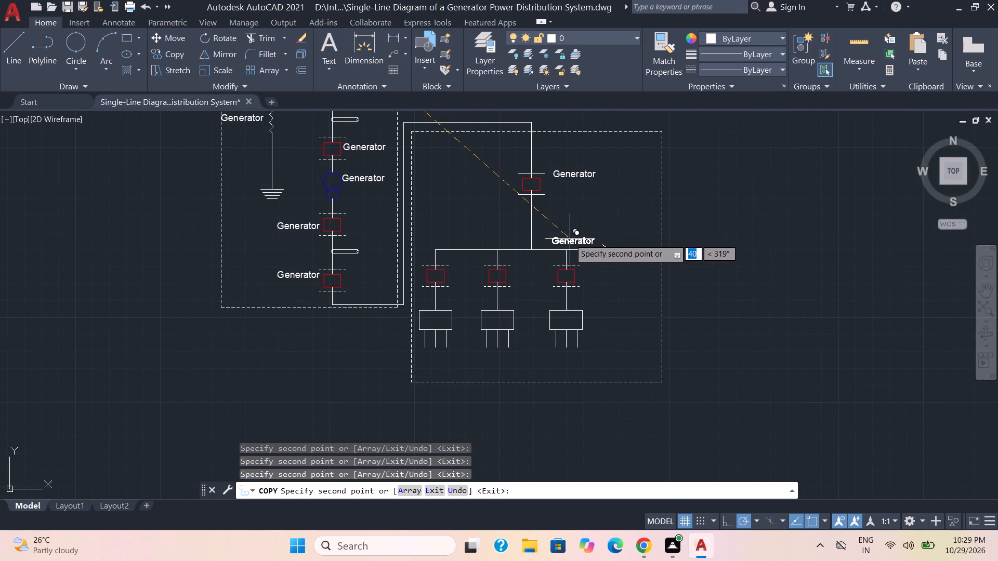
click(570, 239)
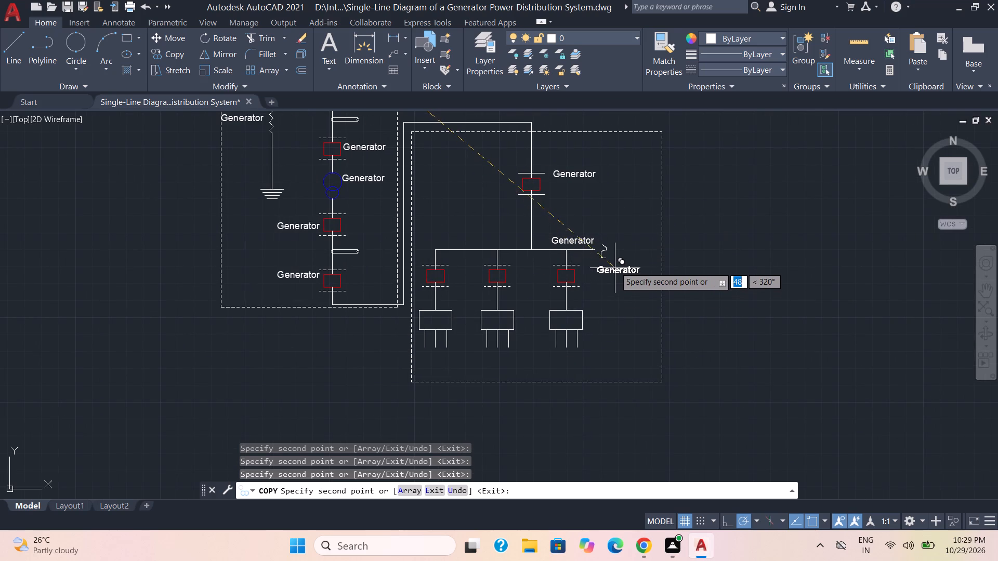
click(615, 262)
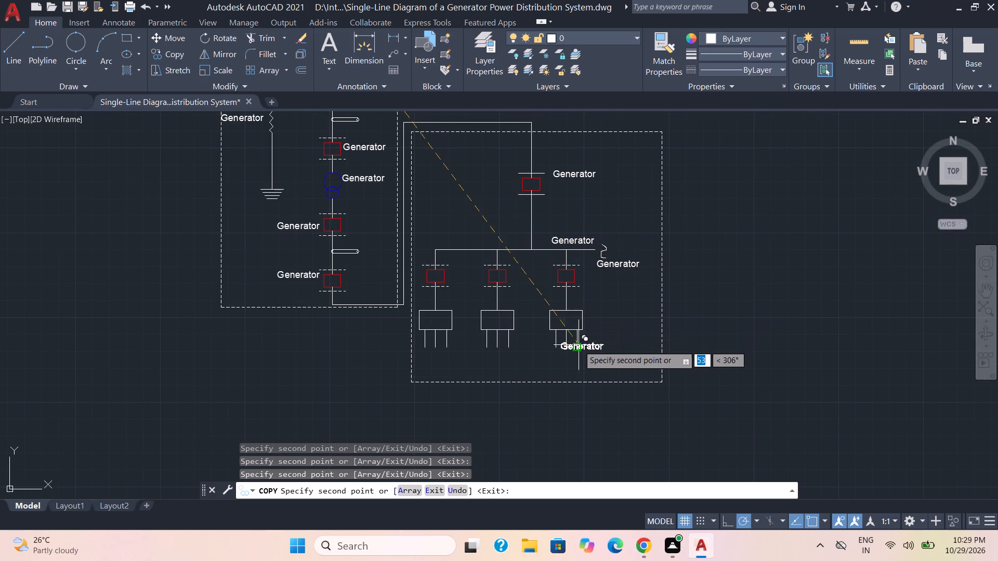
Place label copies below and inside each of the three load boxes, finishing the copying.
click(571, 355)
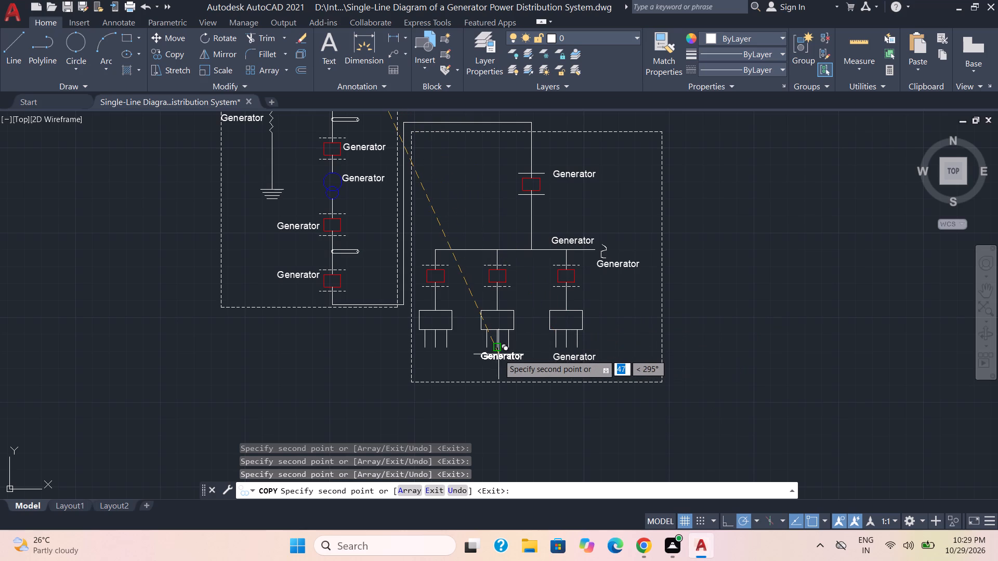
click(498, 354)
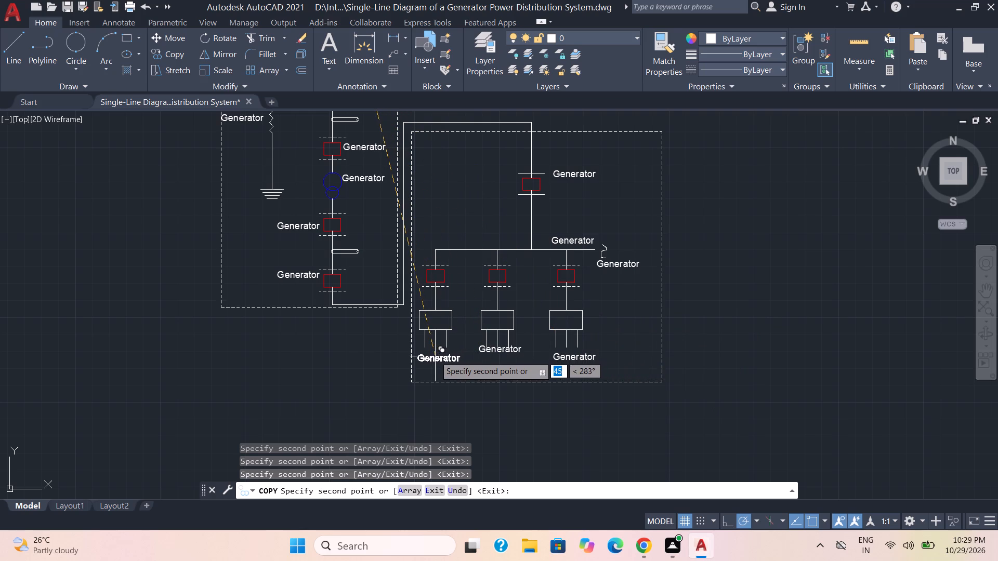
click(435, 356)
click(443, 318)
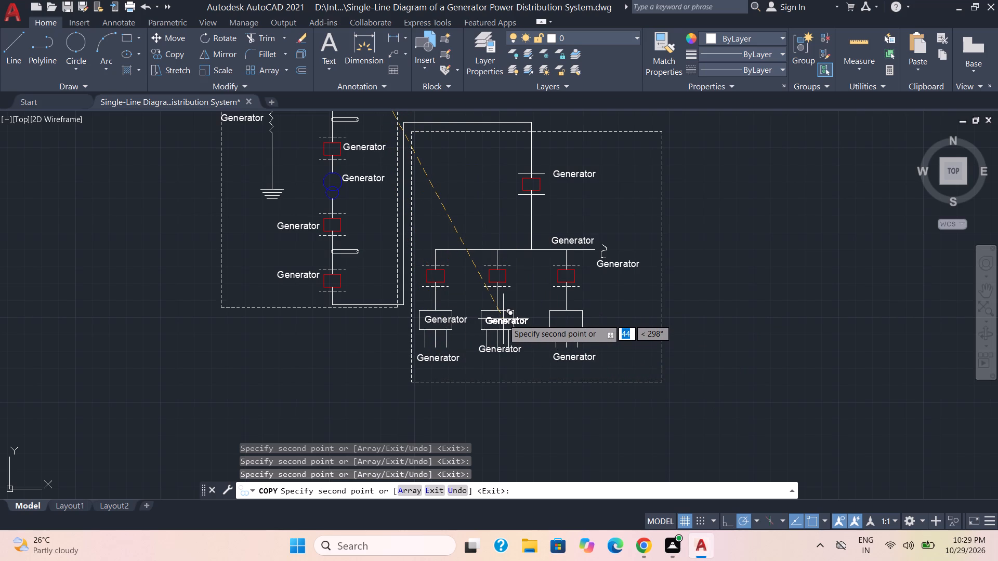
click(503, 319)
click(572, 318)
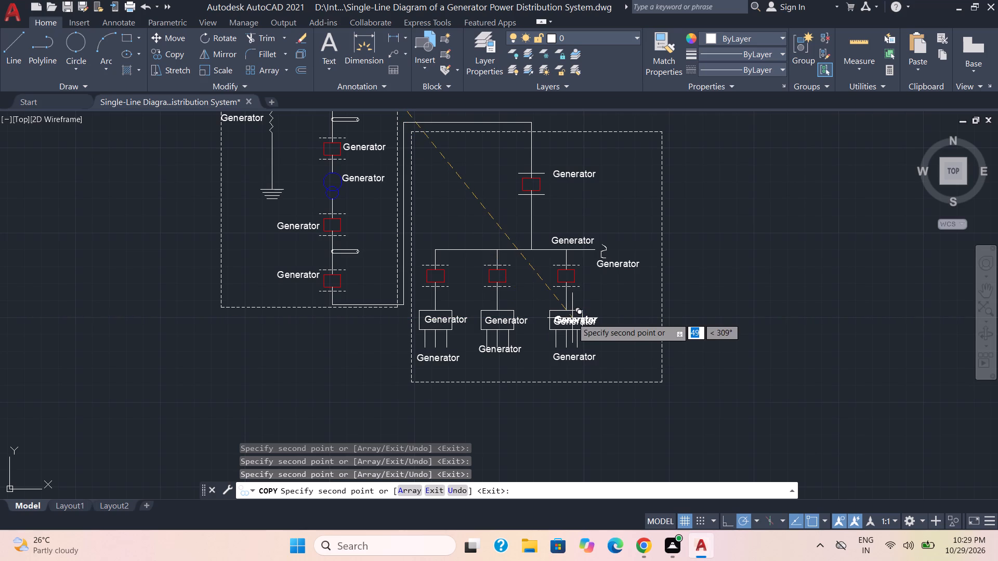
key(Escape)
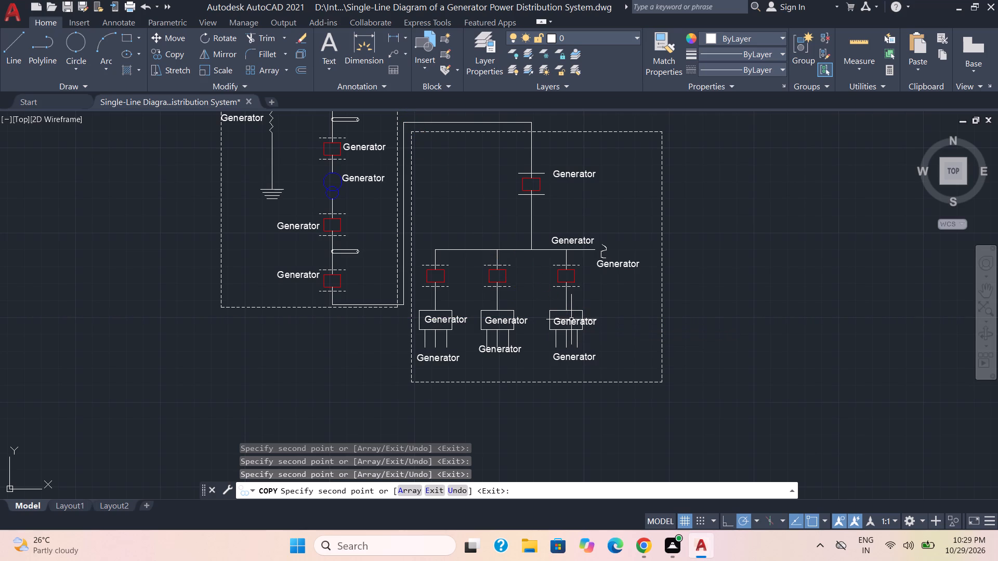
Scale the lower horizontal loop symbol on the generator column to about twice its size, based where its two arcs meet the vertical line.
scroll(386, 269, up, 2)
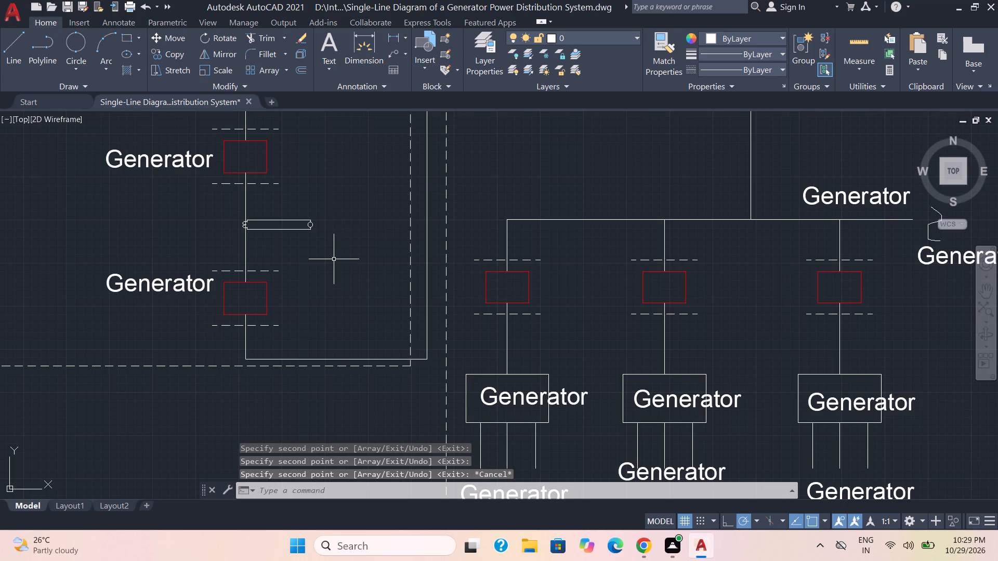
middle_drag(332, 259, 440, 296)
scroll(439, 297, up, 1)
click(435, 285)
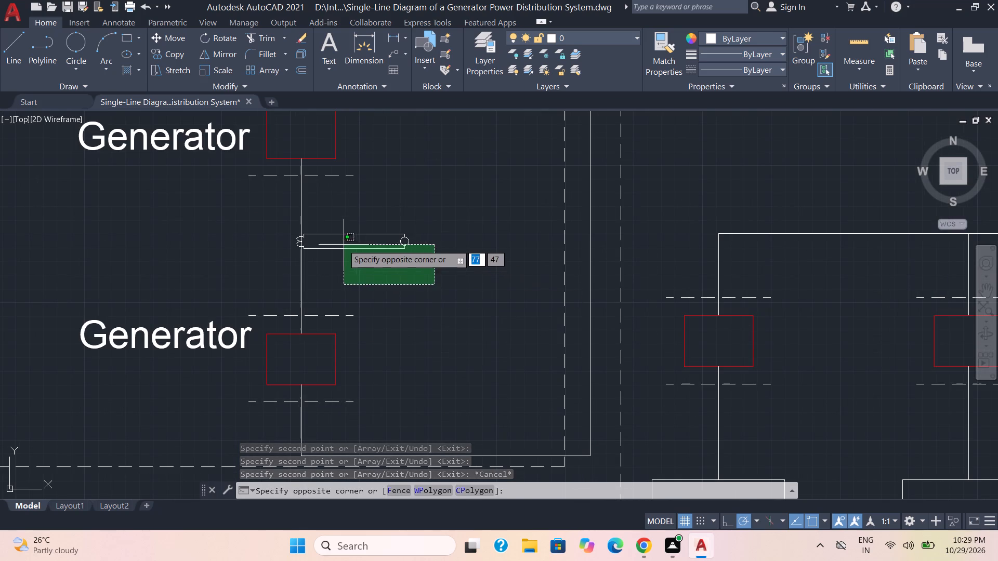
click(326, 229)
scroll(298, 252, up, 4)
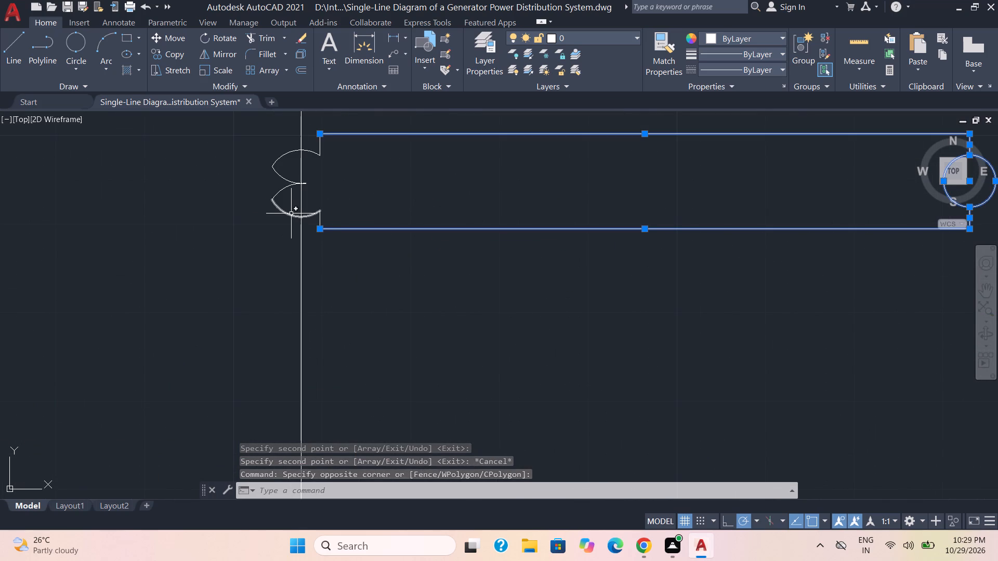
click(291, 213)
click(279, 177)
click(285, 188)
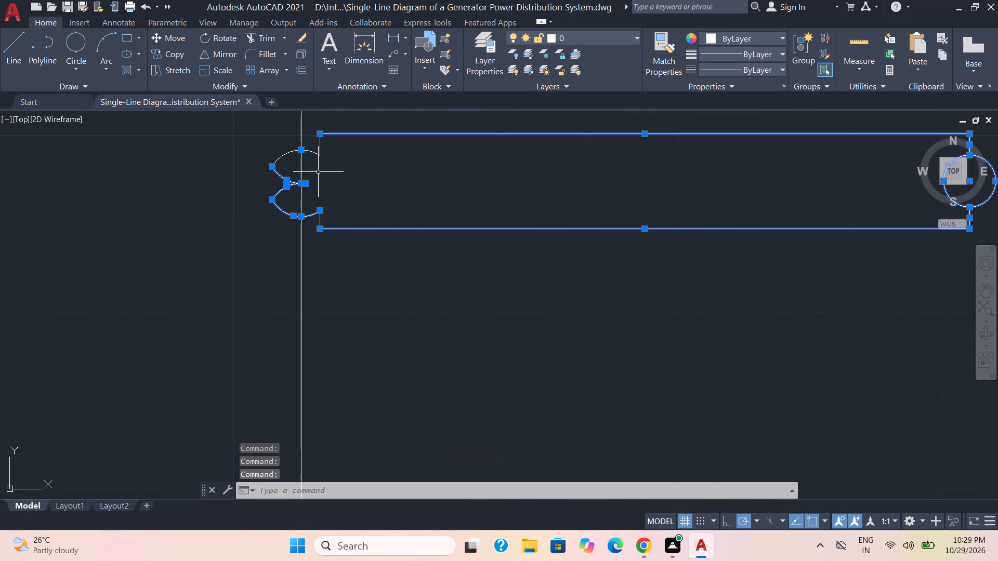
click(311, 153)
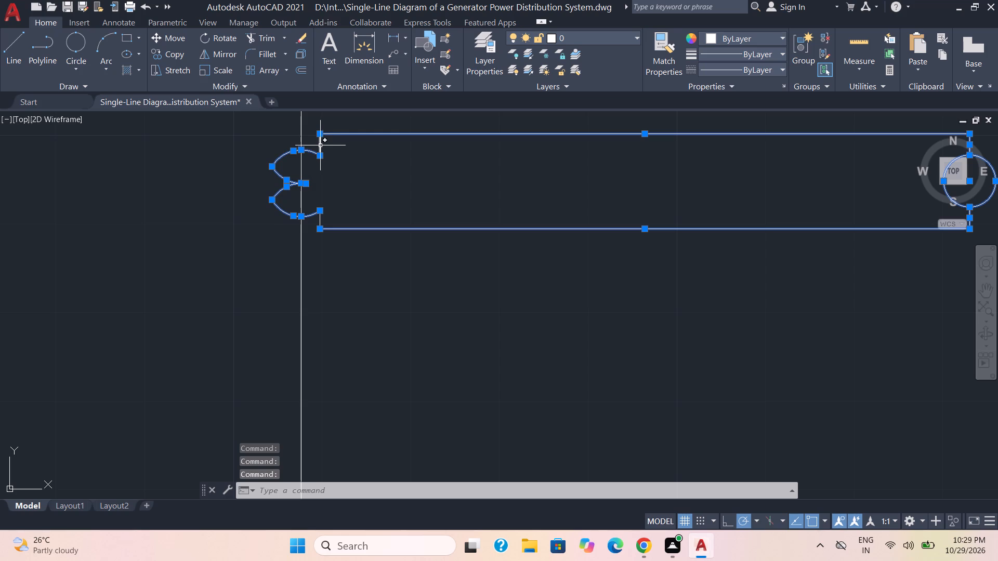
click(320, 145)
click(320, 218)
click(208, 69)
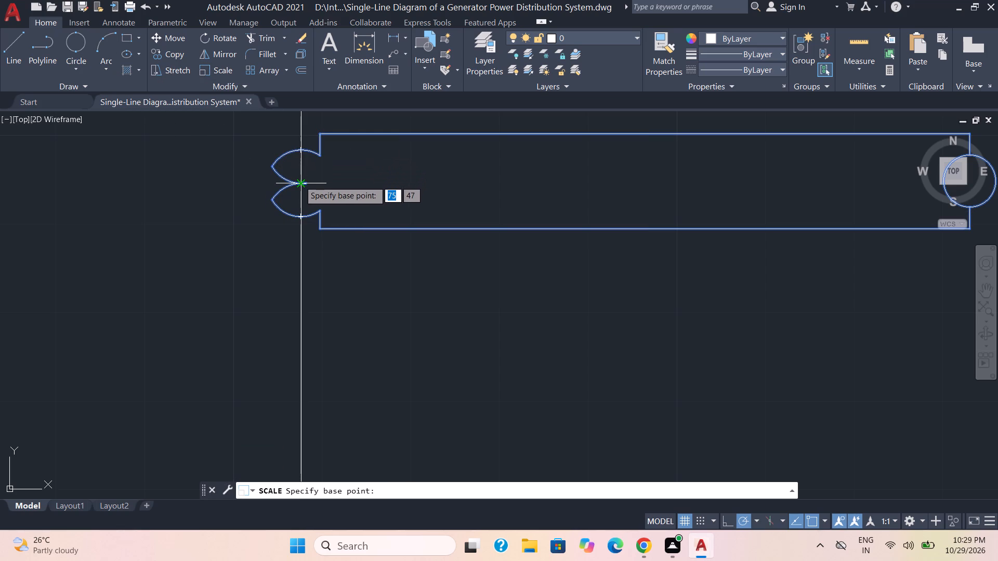
click(299, 181)
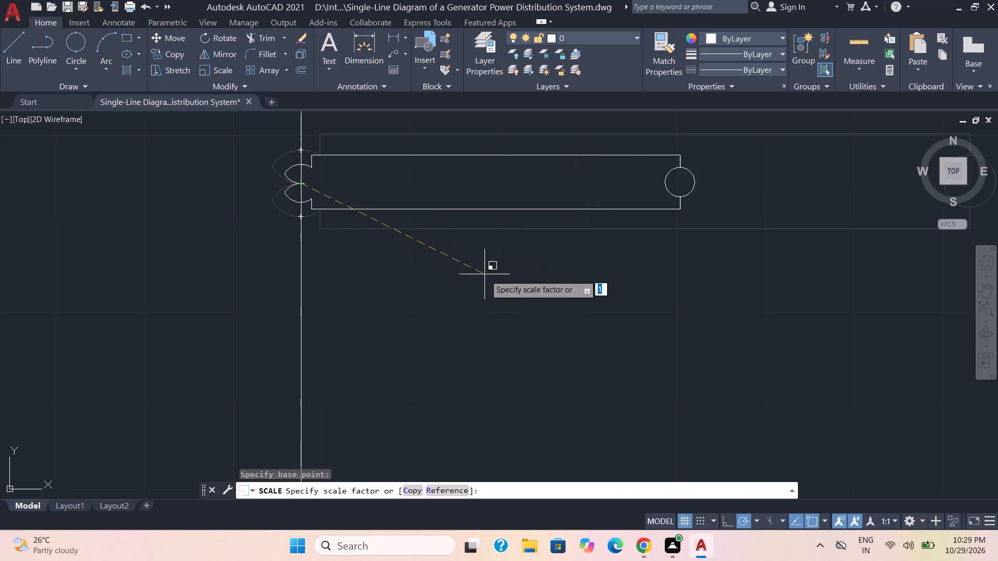
middle_drag(578, 304, 399, 311)
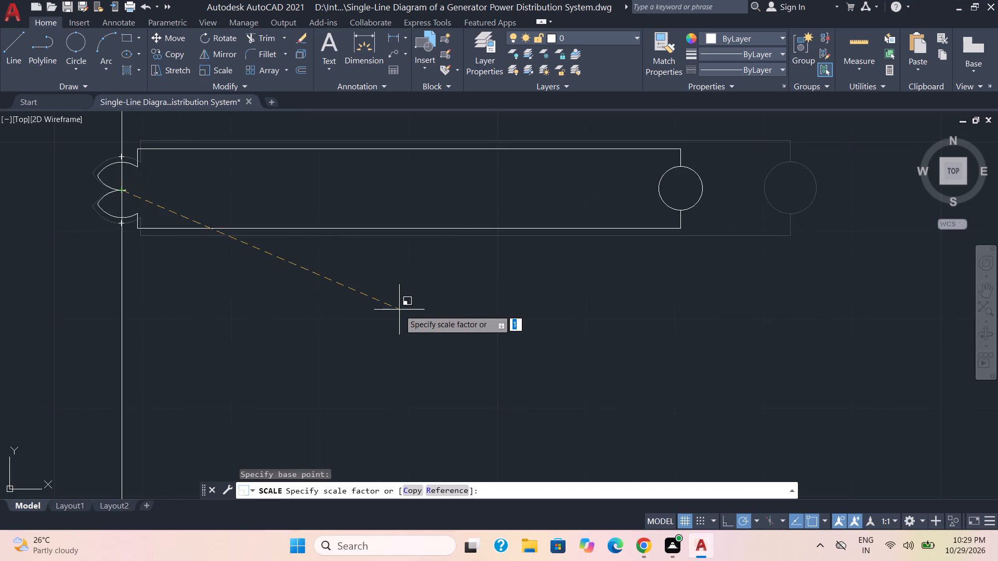
scroll(399, 310, down, 2)
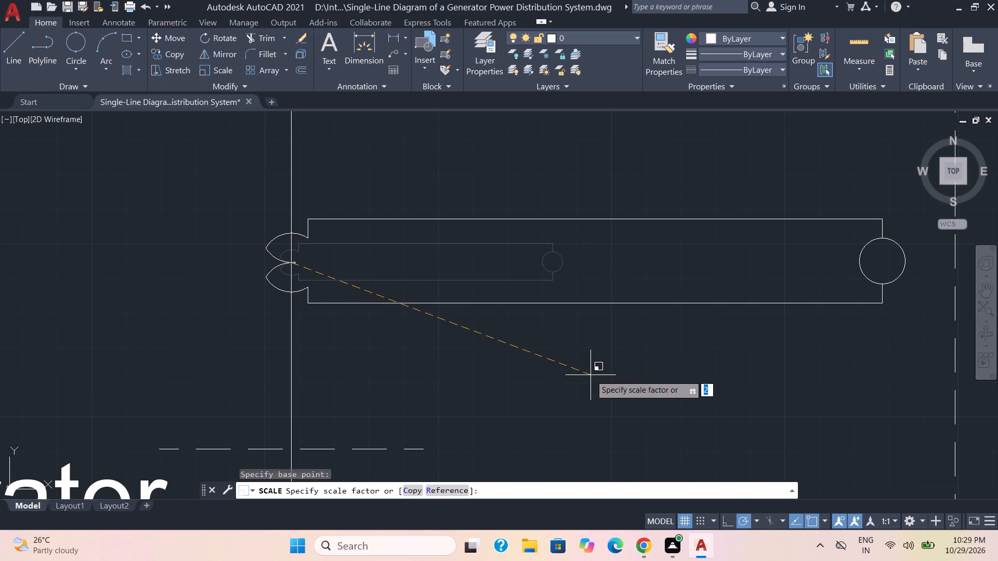
scroll(580, 378, down, 1)
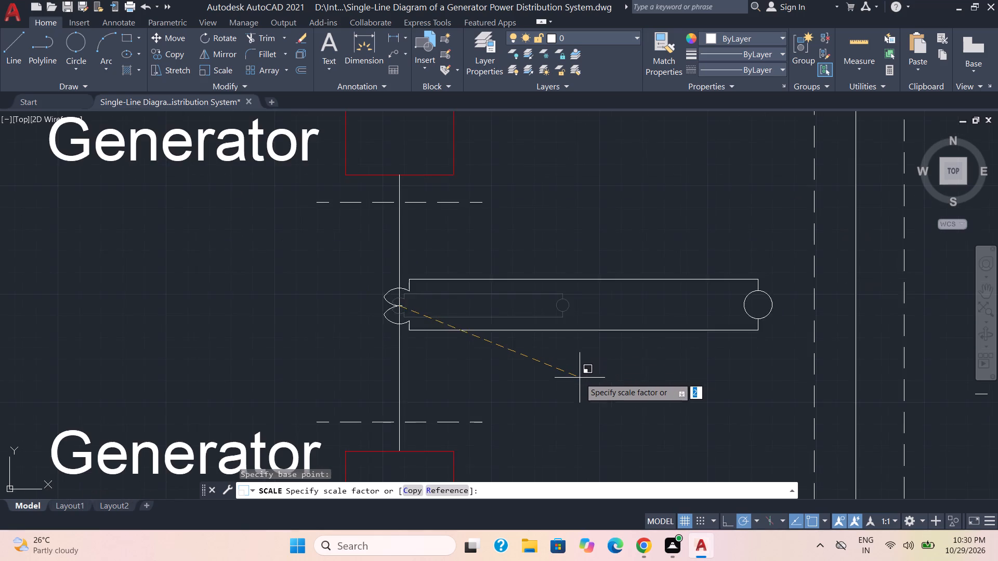
middle_drag(580, 378, 580, 324)
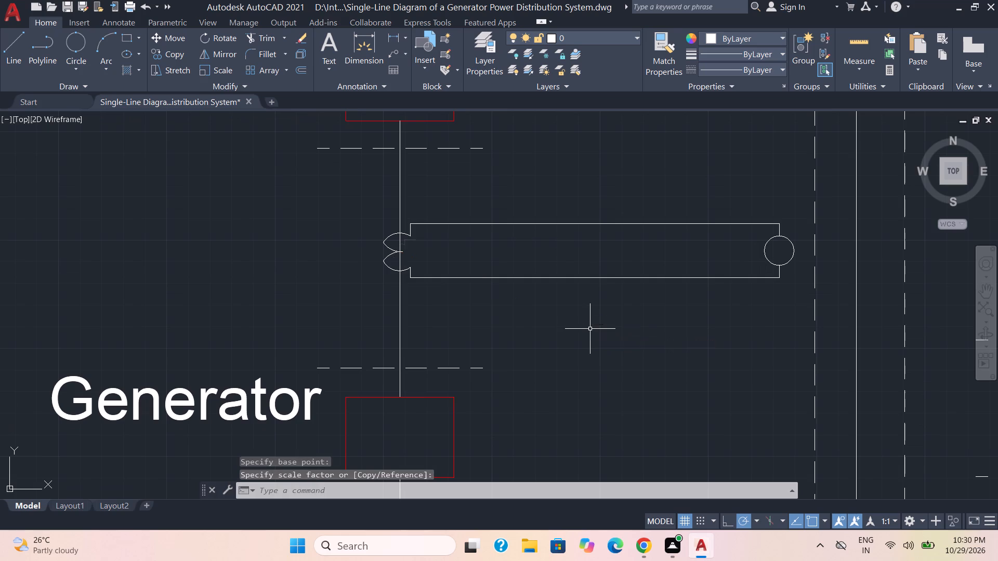
click(590, 329)
Scale the upper horizontal loop symbol, above the transformer, by a factor of about 2 from its arcs' meeting point on the column.
scroll(599, 336, down, 2)
scroll(601, 273, down, 1)
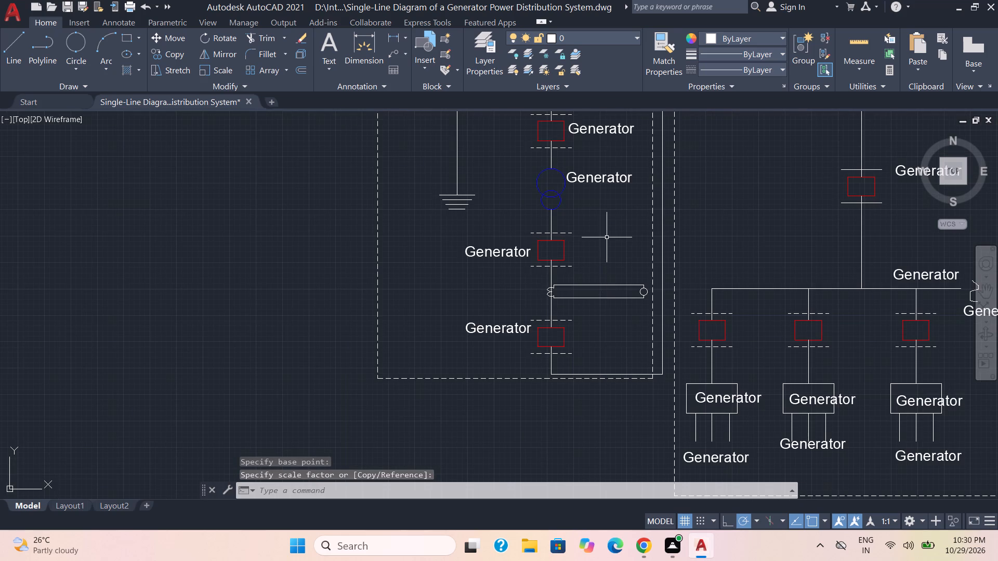
middle_drag(607, 237, 595, 327)
scroll(588, 193, up, 1)
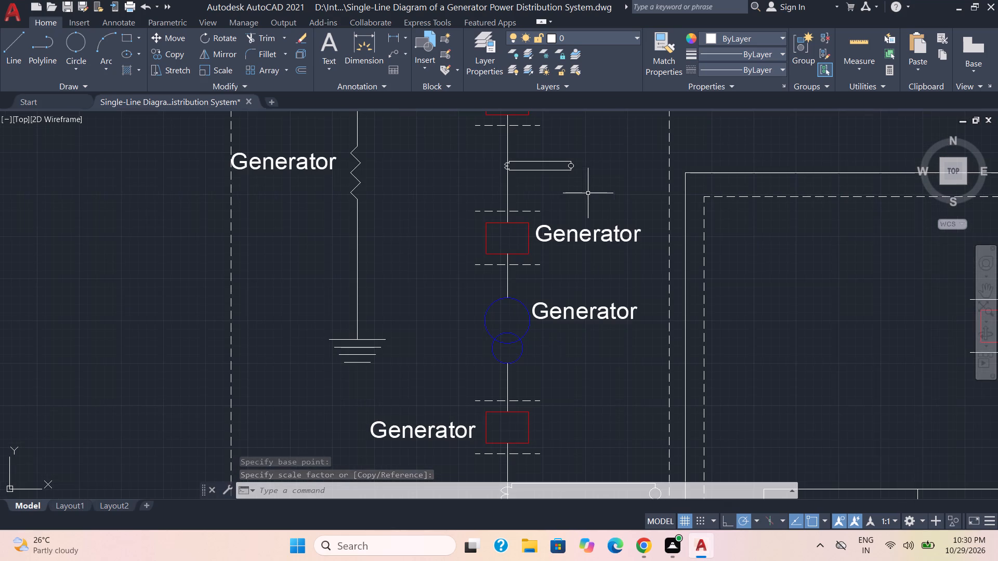
middle_drag(580, 200, 652, 293)
scroll(650, 289, up, 2)
click(649, 272)
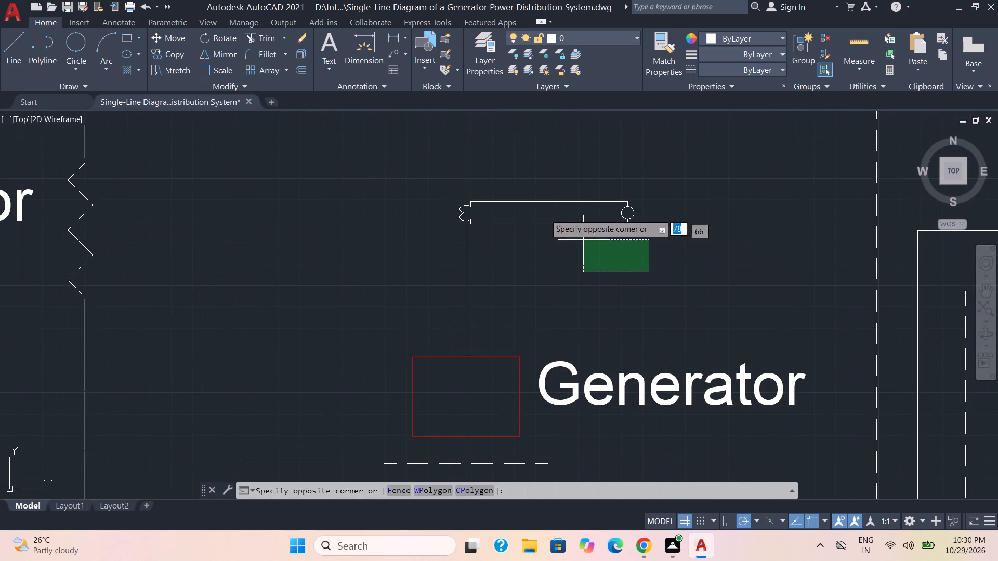
click(502, 163)
scroll(467, 217, up, 5)
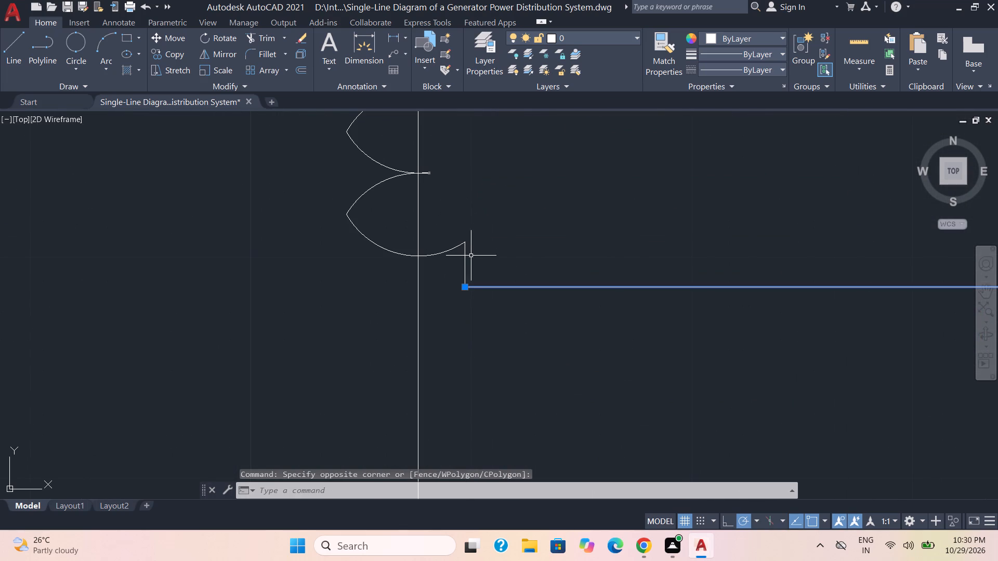
click(475, 269)
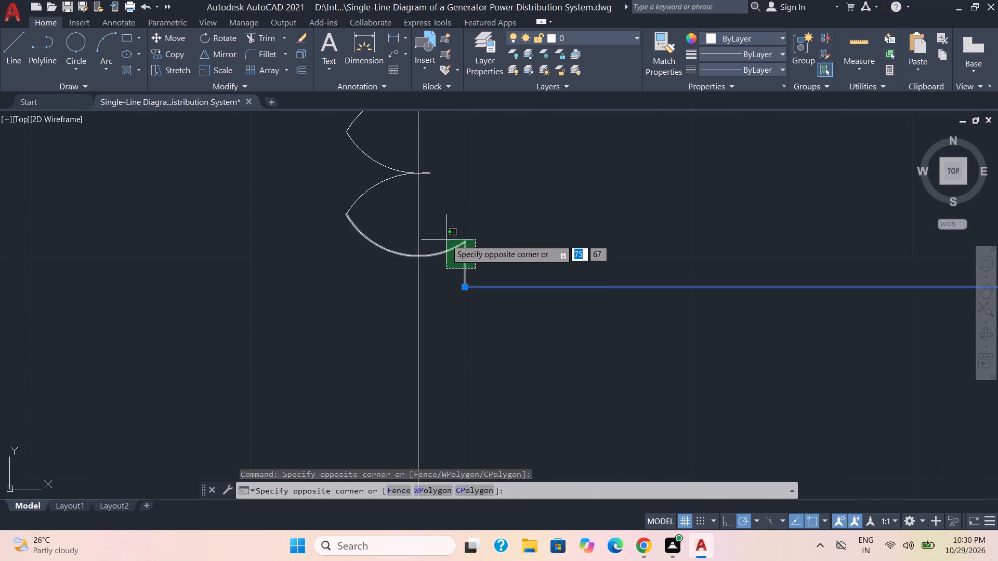
click(445, 238)
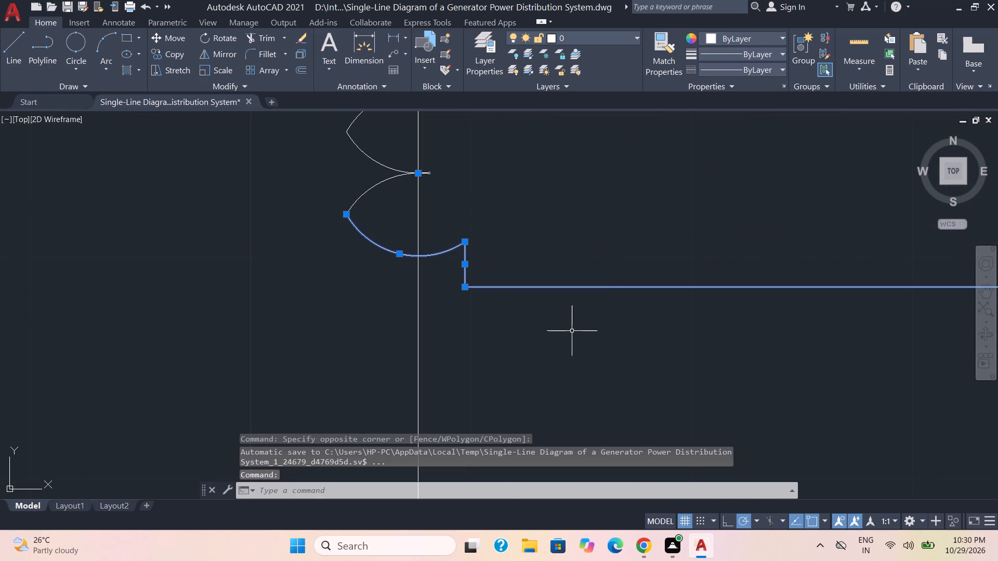
click(401, 200)
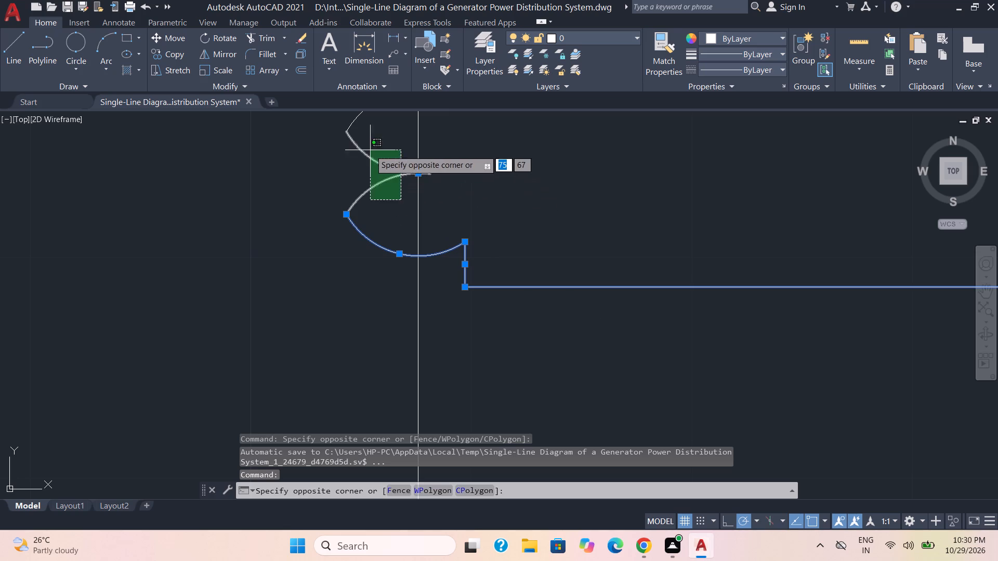
click(369, 148)
middle_drag(439, 158, 467, 260)
click(509, 234)
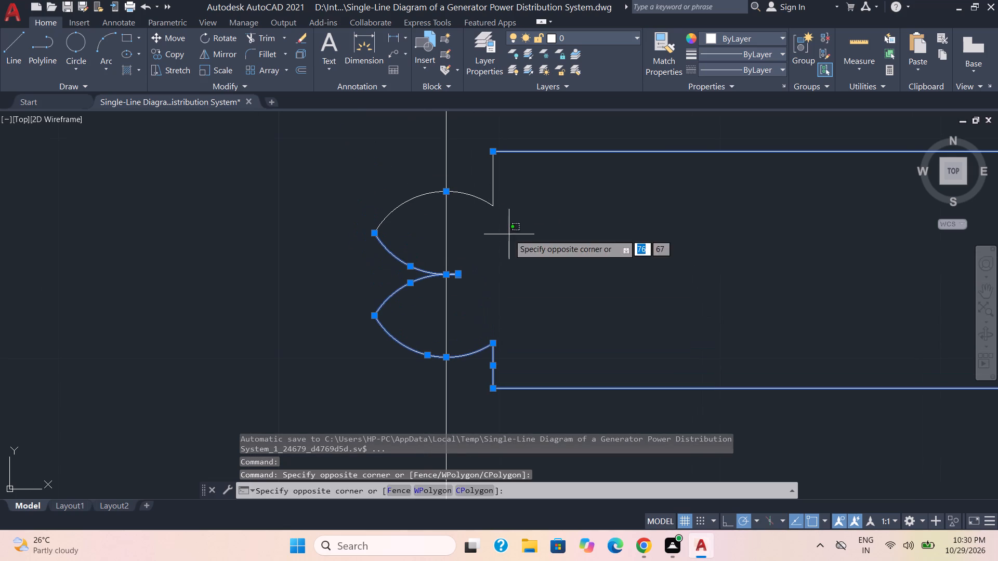
click(477, 181)
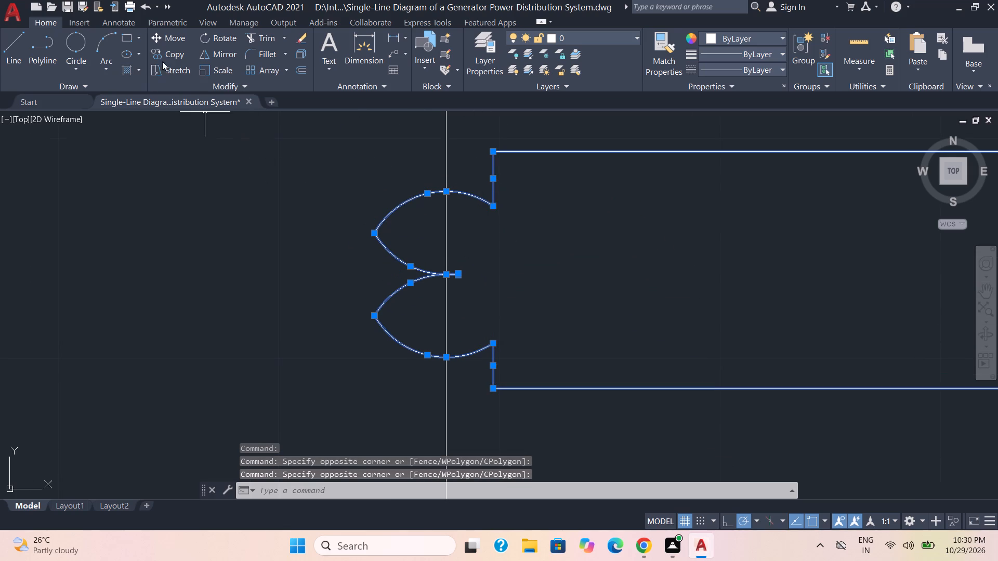
click(212, 69)
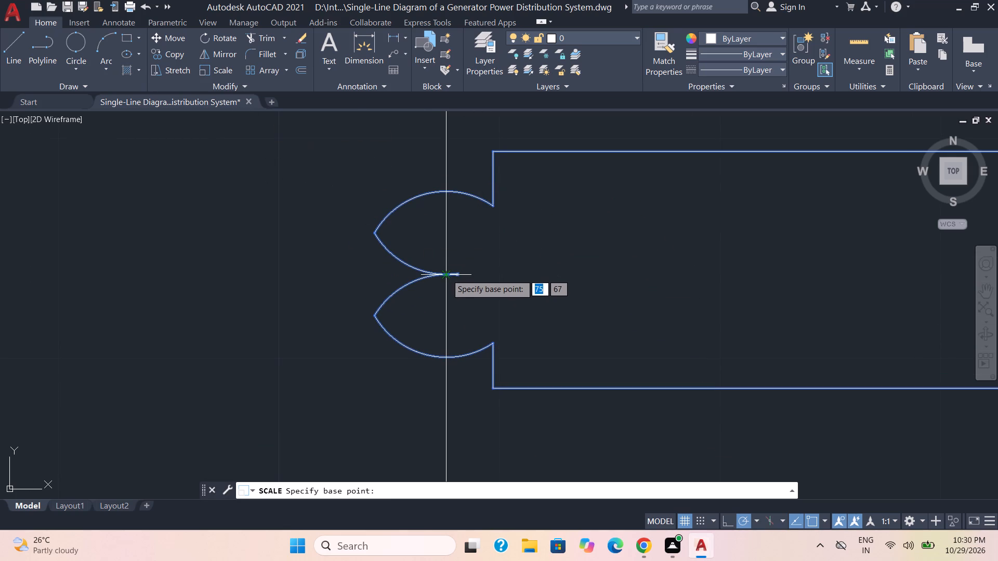
click(447, 274)
scroll(530, 295, down, 3)
middle_drag(567, 310, 411, 128)
scroll(435, 157, down, 4)
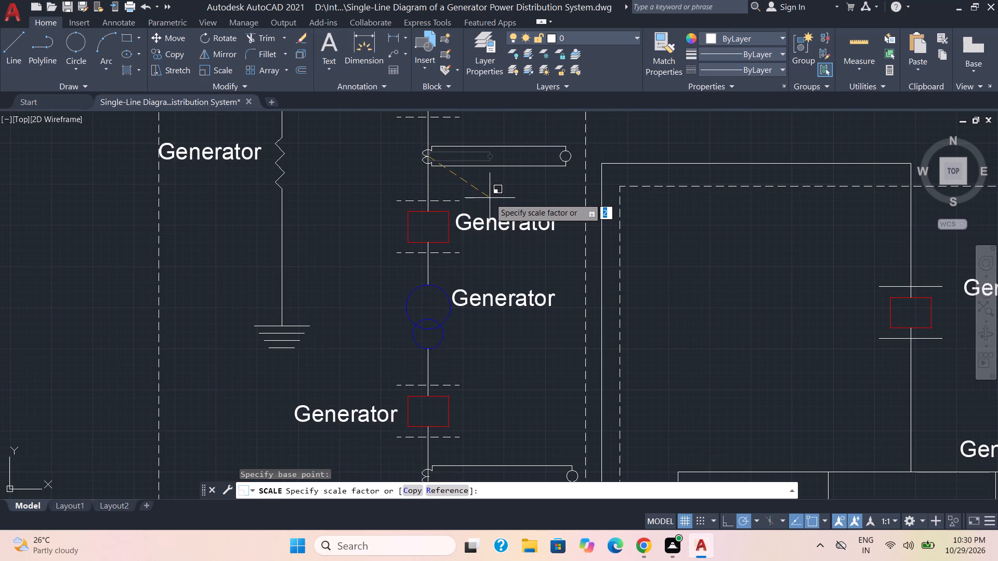
click(490, 198)
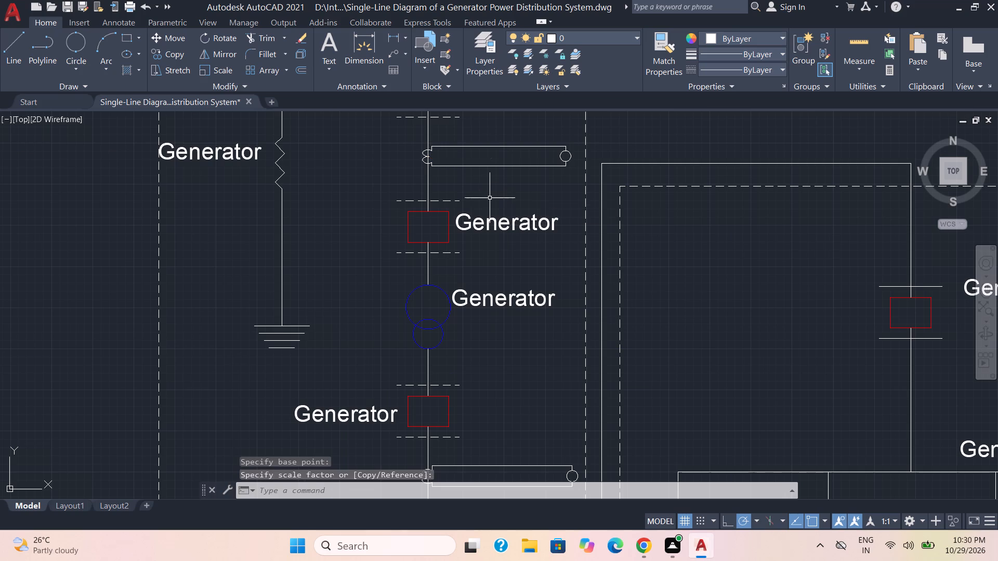
Copy the "Generator" label beside the uppermost red box to just above the circled end of the upper loop symbol.
scroll(550, 271, down, 1)
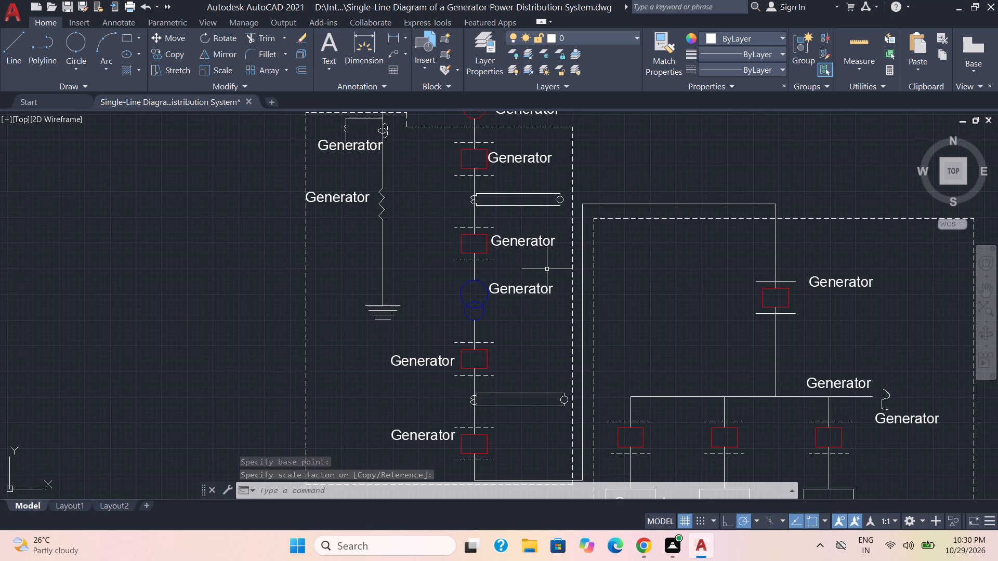
click(514, 159)
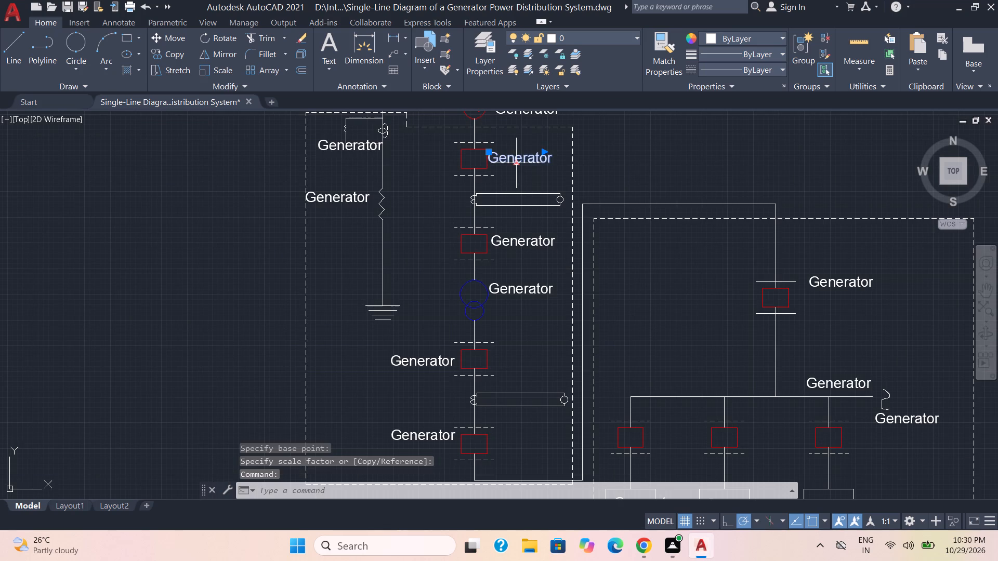
click(173, 55)
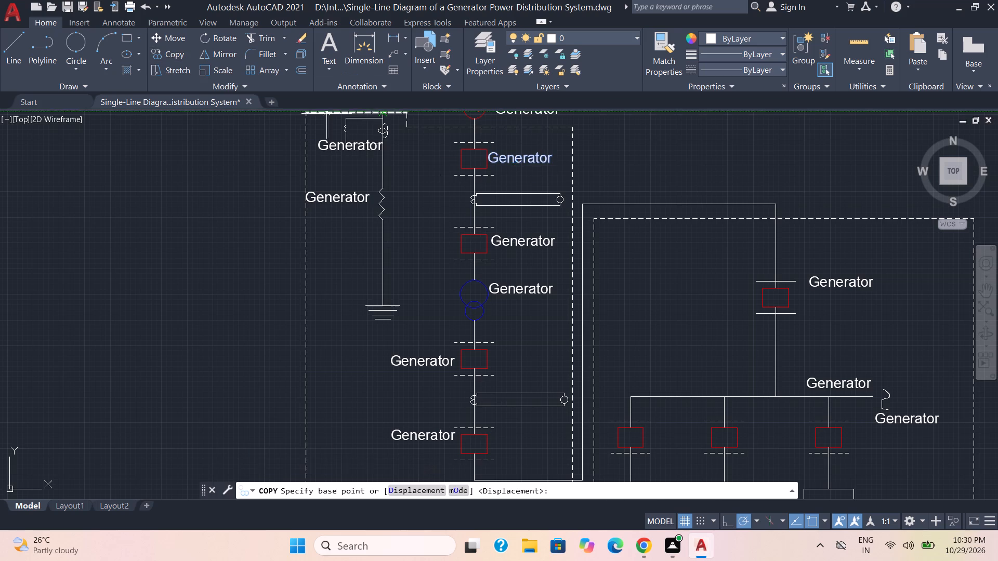
click(531, 159)
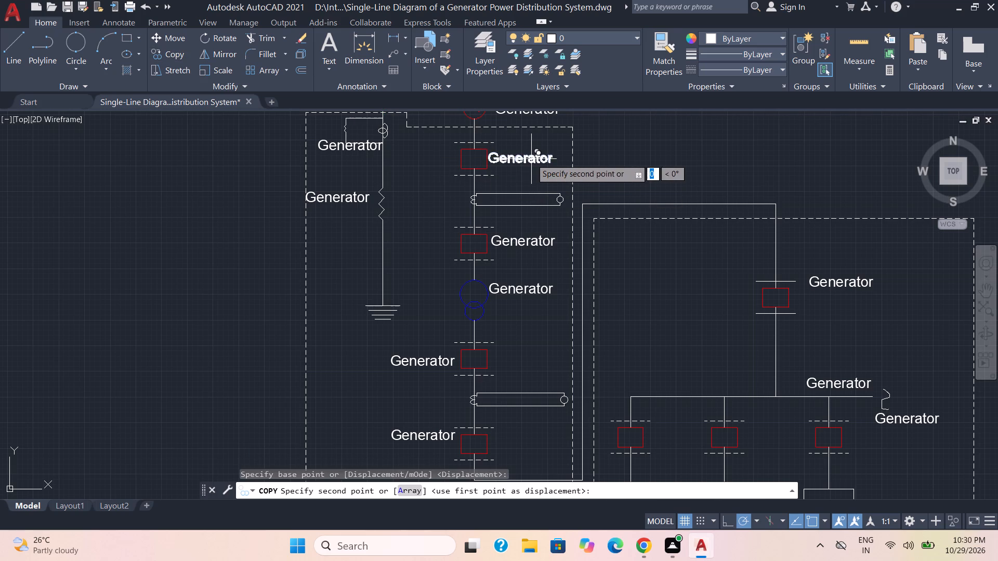
scroll(596, 189, up, 2)
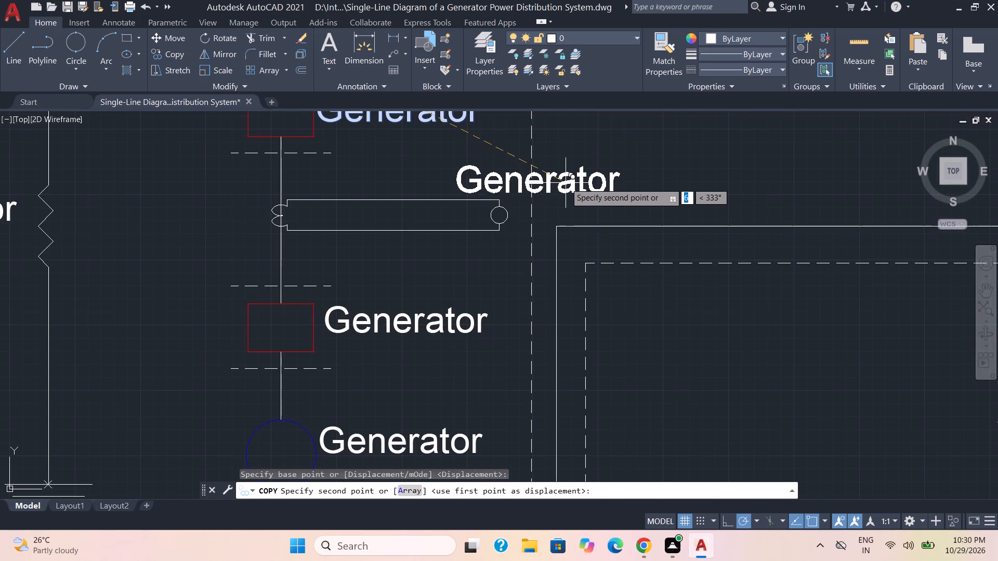
click(562, 180)
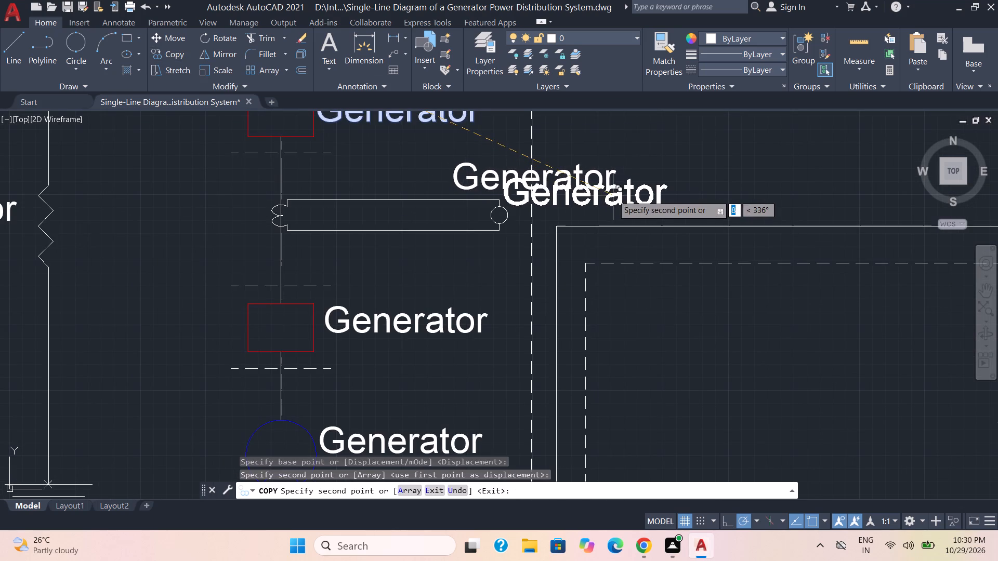
key(Escape)
Change the label below the small loop on the grounding branch to "Protection relay" and widen its text frame to fit one line.
scroll(492, 193, down, 3)
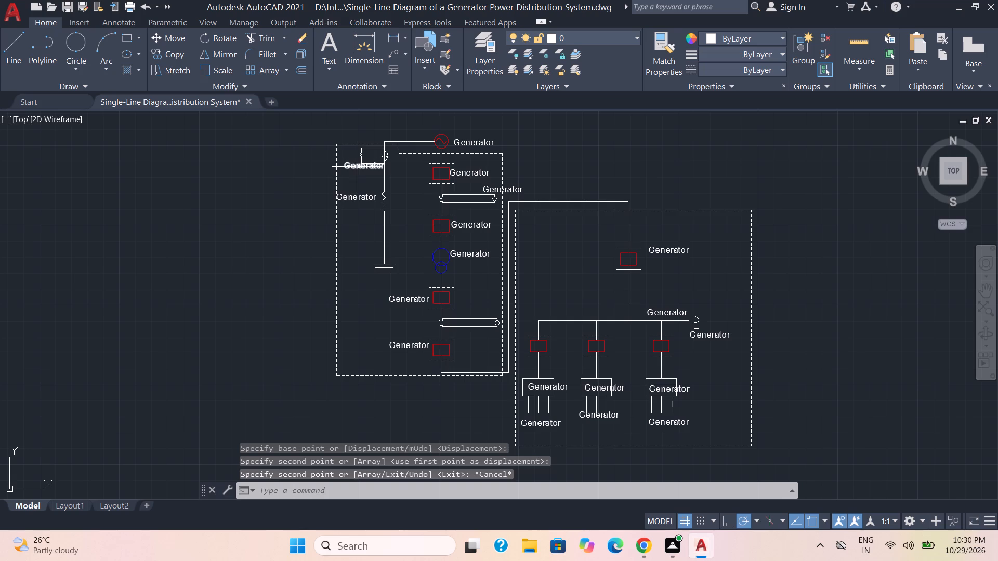
double_click(357, 166)
scroll(378, 167, up, 3)
double_click(364, 163)
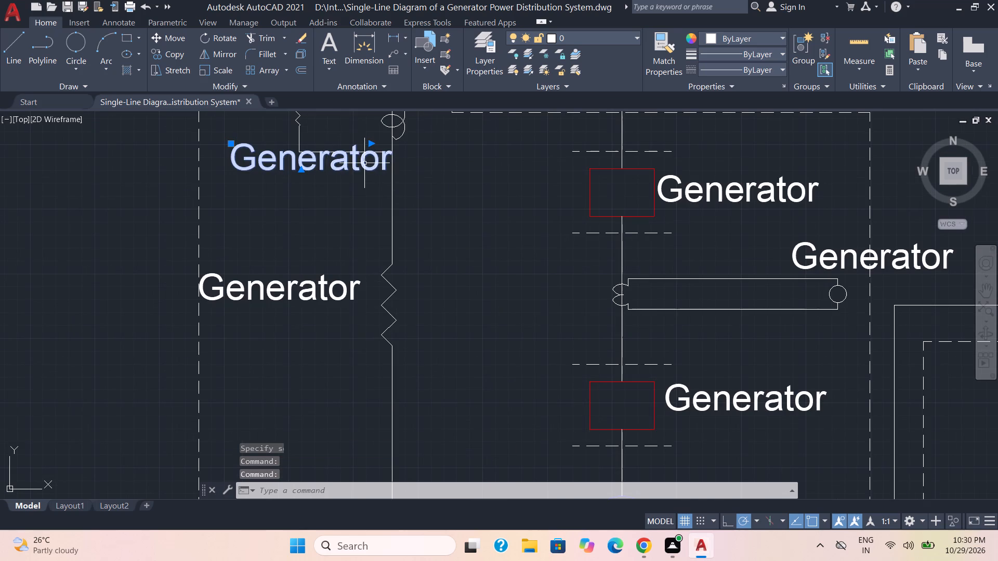
drag(385, 162, 216, 162)
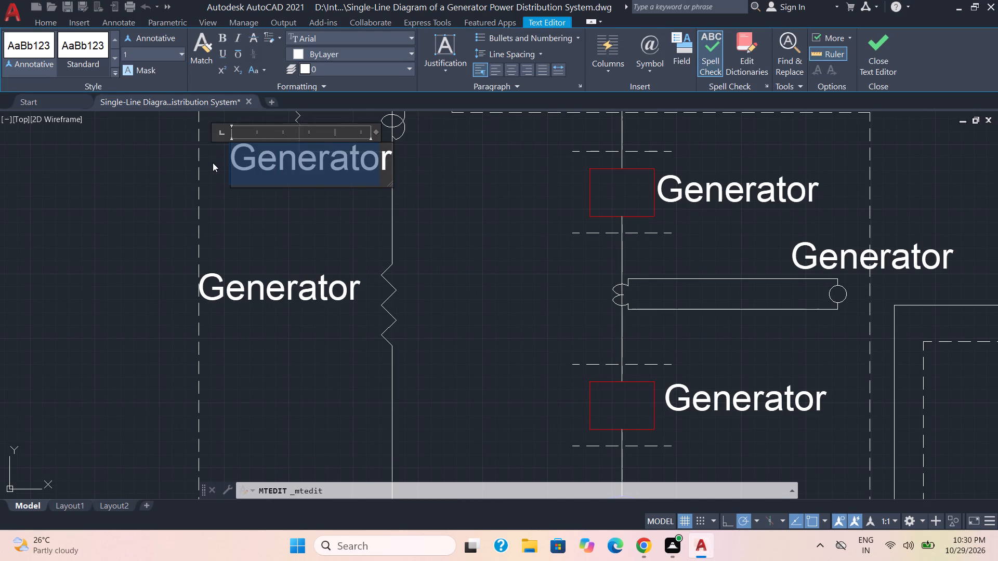
key(shift+p)
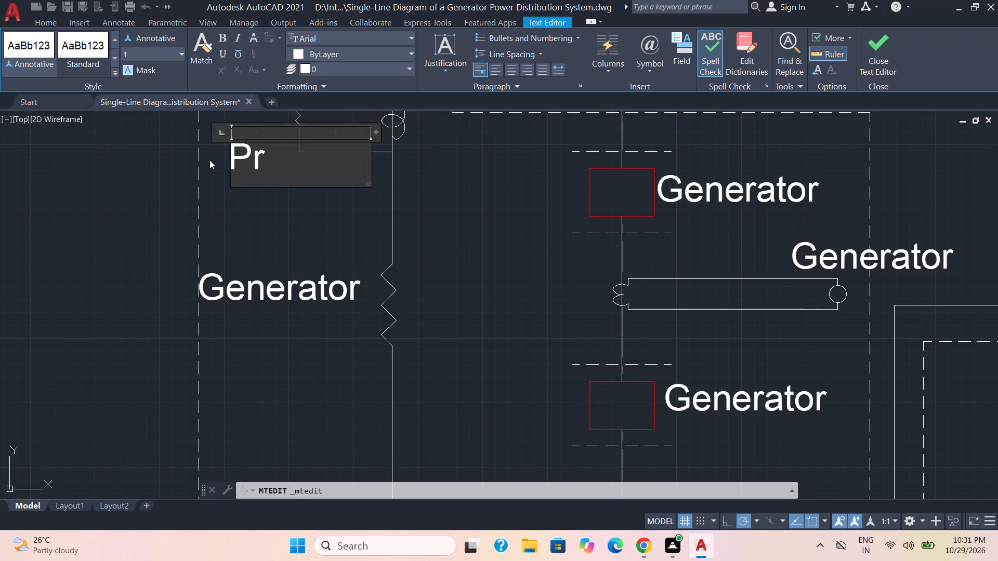
key(o)
key(BackSpace)
key(Right)
text(otection re;)
key(BackSpace)
key(l)
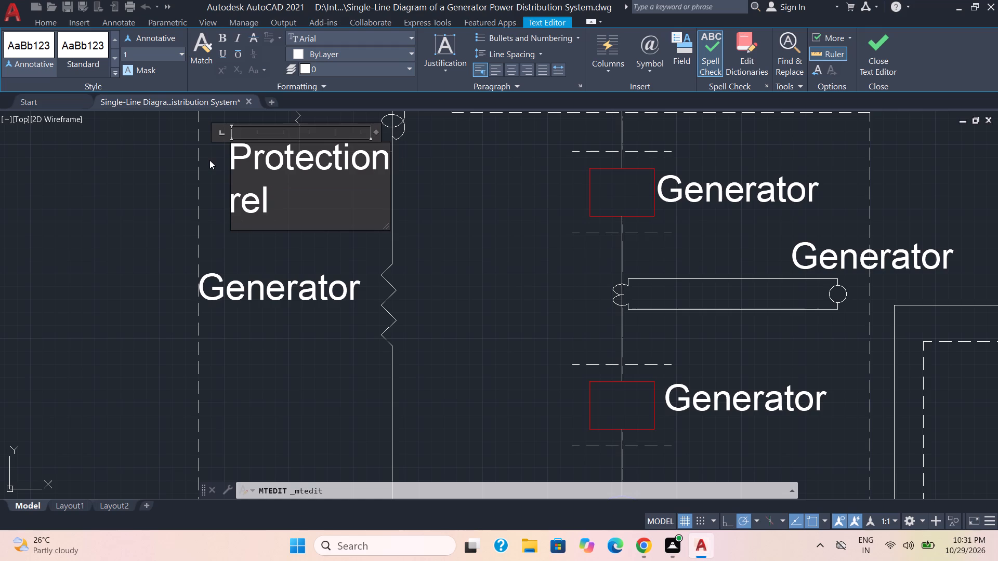
text(ay)
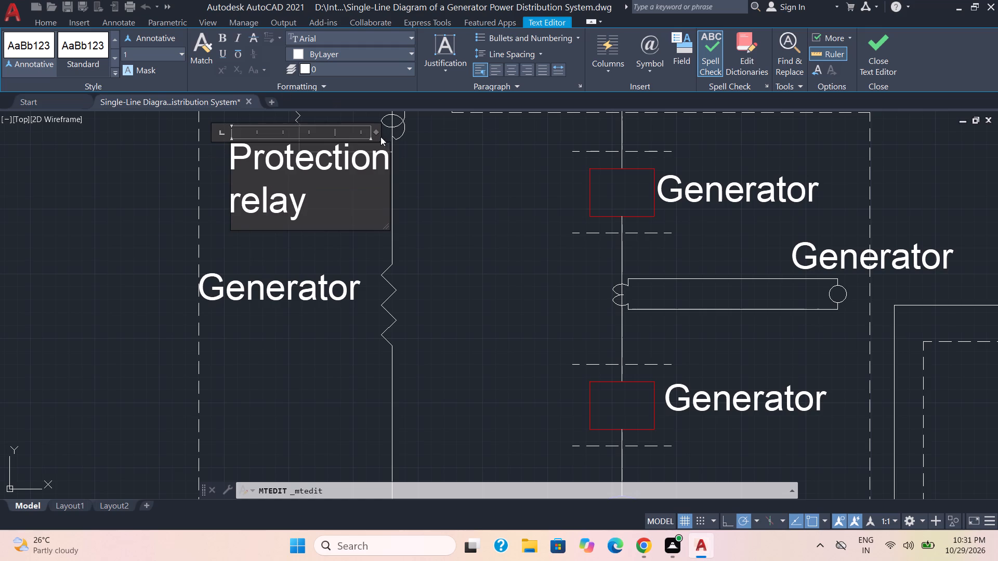
drag(373, 132, 487, 130)
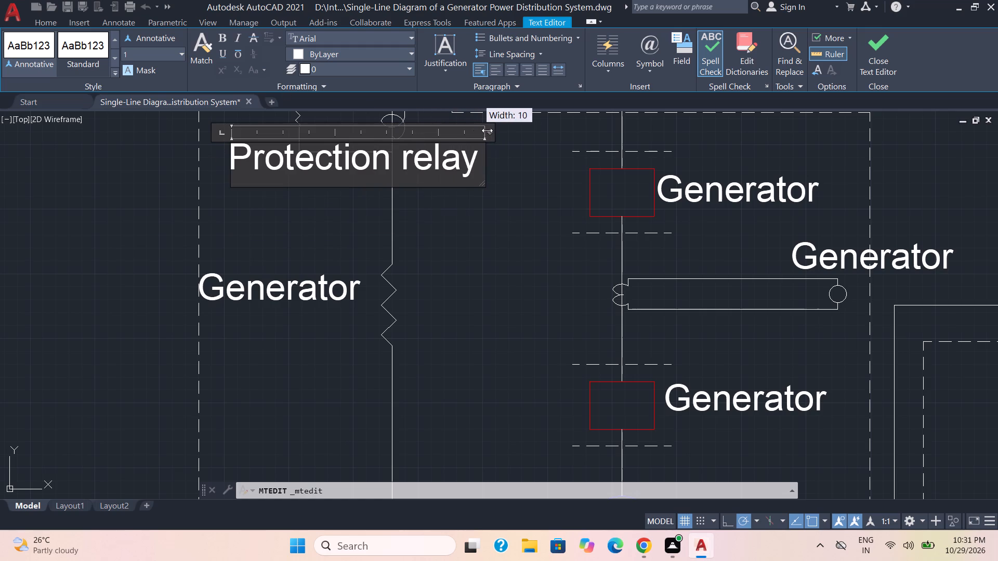
drag(487, 130, 493, 131)
click(478, 226)
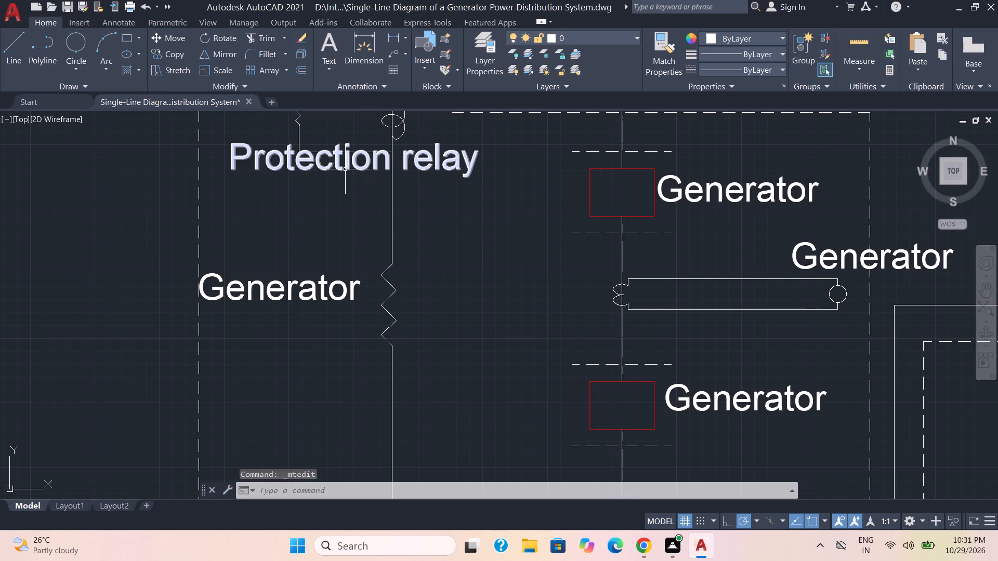
Move the "Protection relay" label slightly down and left, clear of the small relay loop's lower edge.
click(345, 168)
click(168, 38)
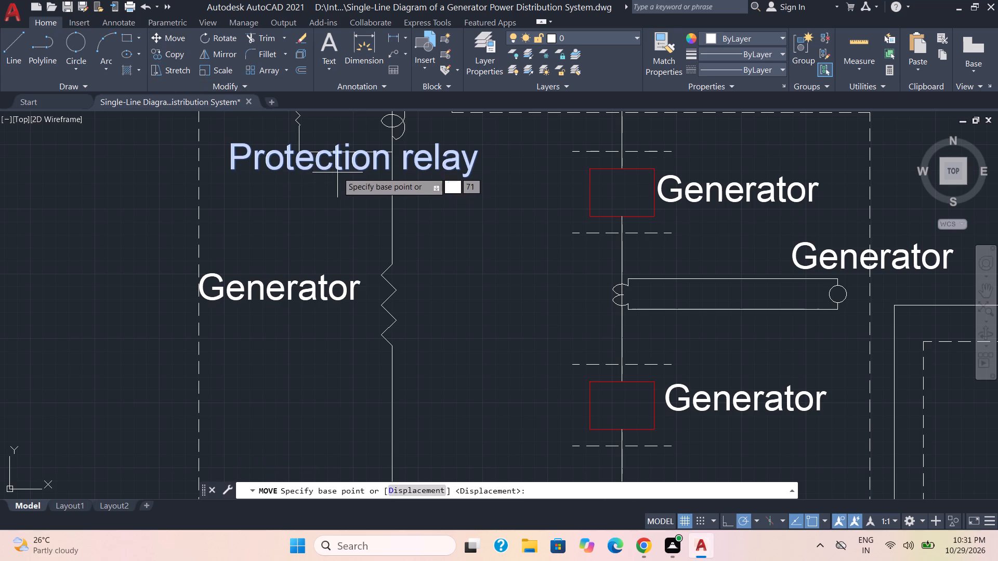
click(337, 165)
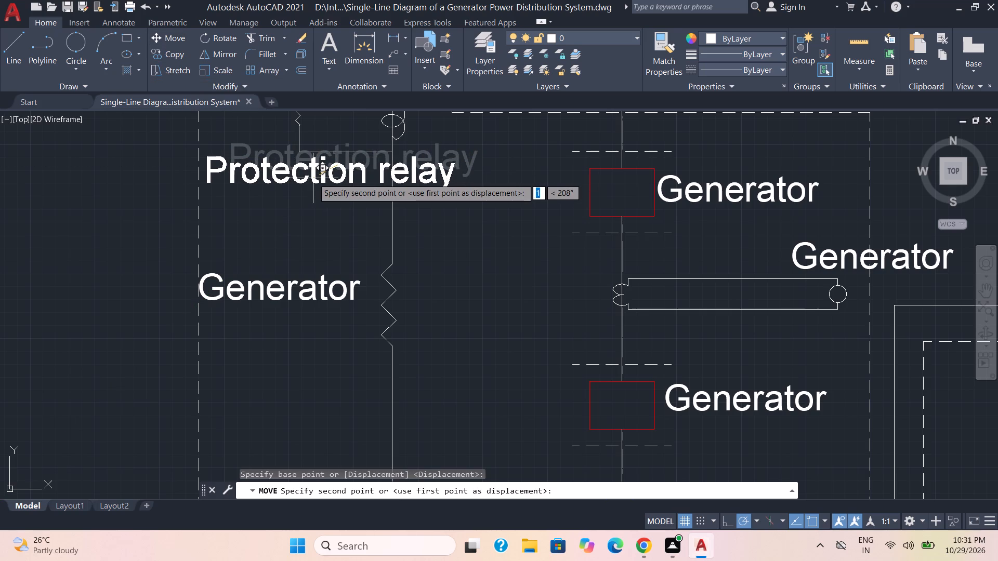
click(313, 178)
Replace the label beside the zigzag resistor with "Neutral Ground Resistance (NGR)", putting each word and the abbreviation on its own line.
scroll(419, 240, down, 1)
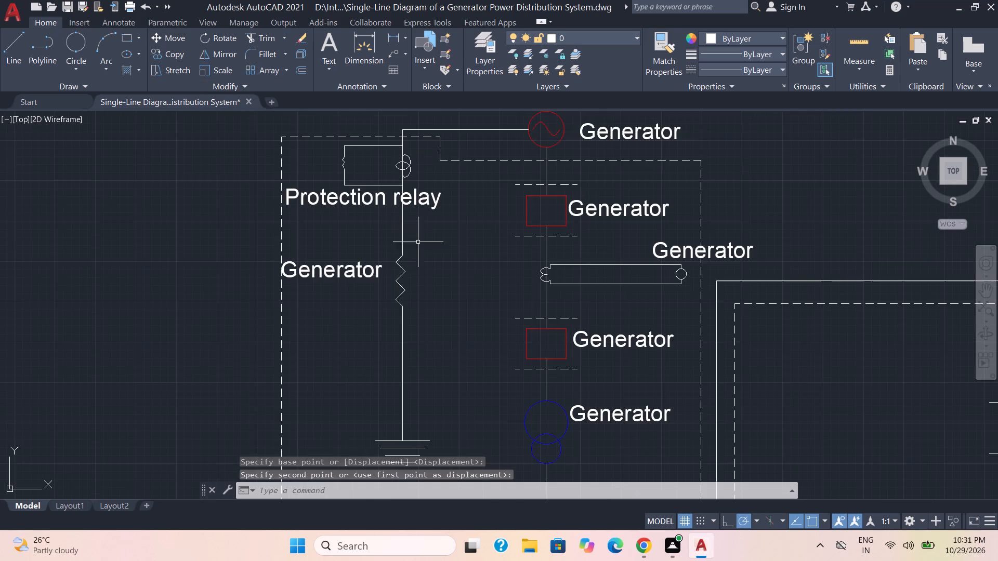
double_click(346, 273)
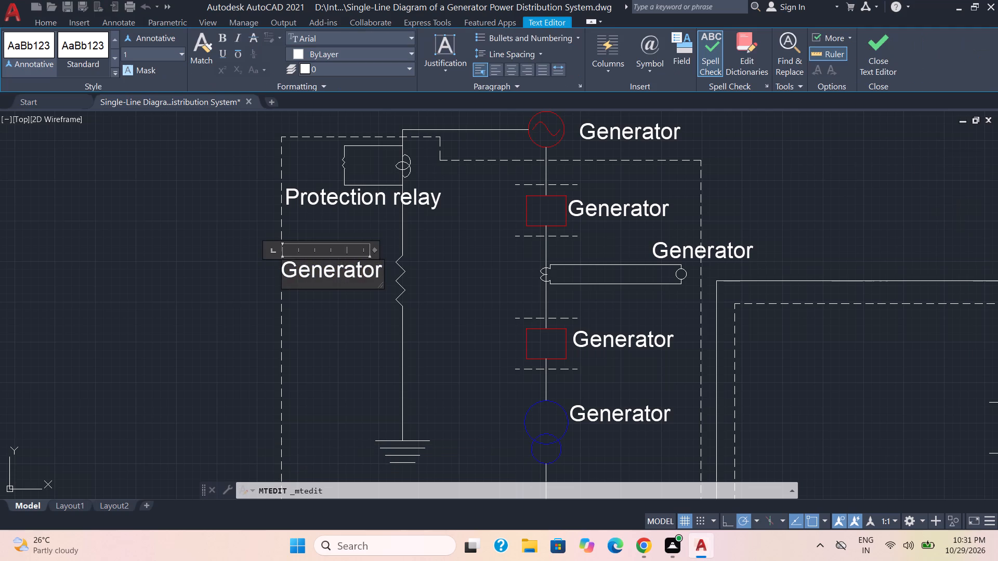
drag(378, 273, 270, 281)
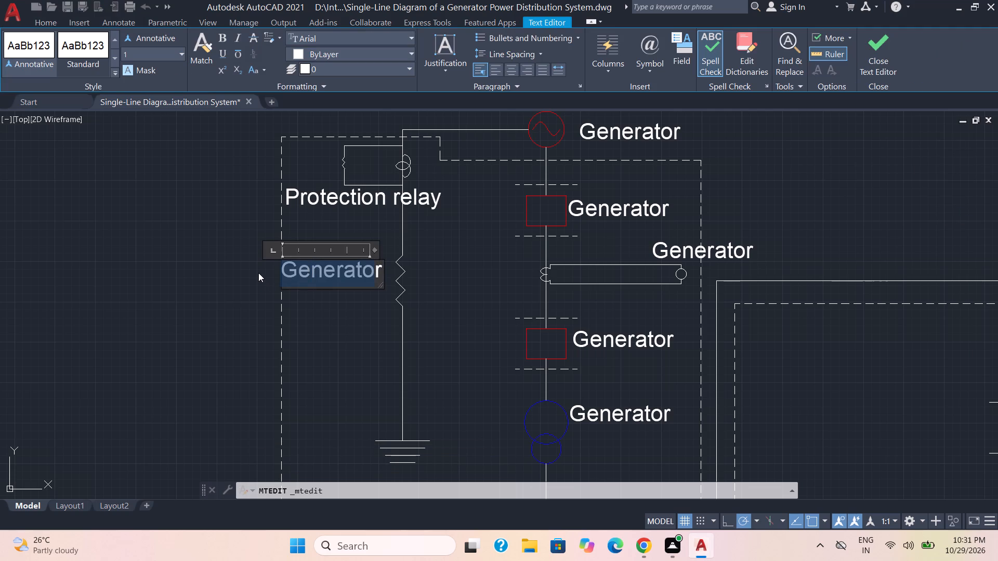
key(shift+n)
text(eutra)
key(l)
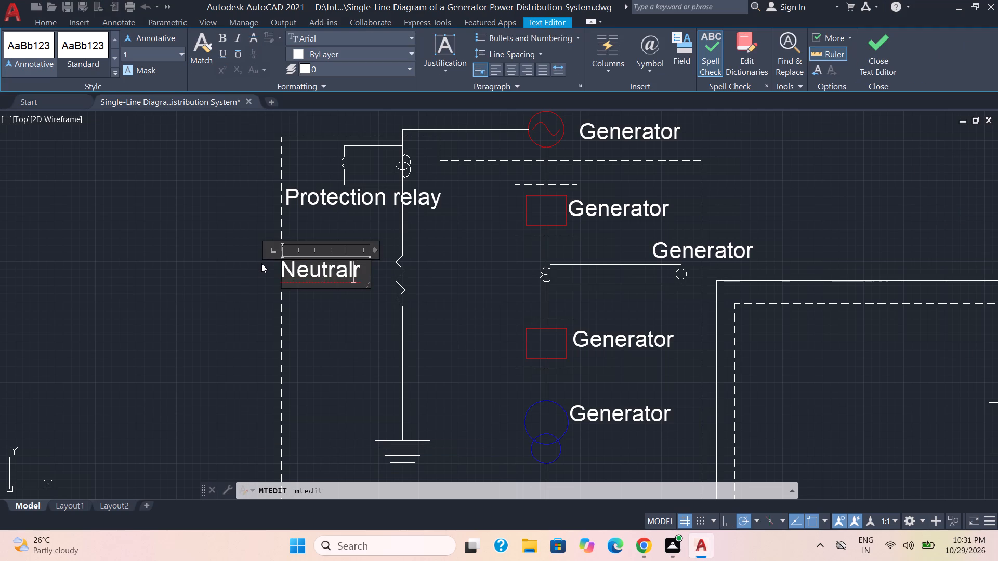
key(Return)
text(Ground)
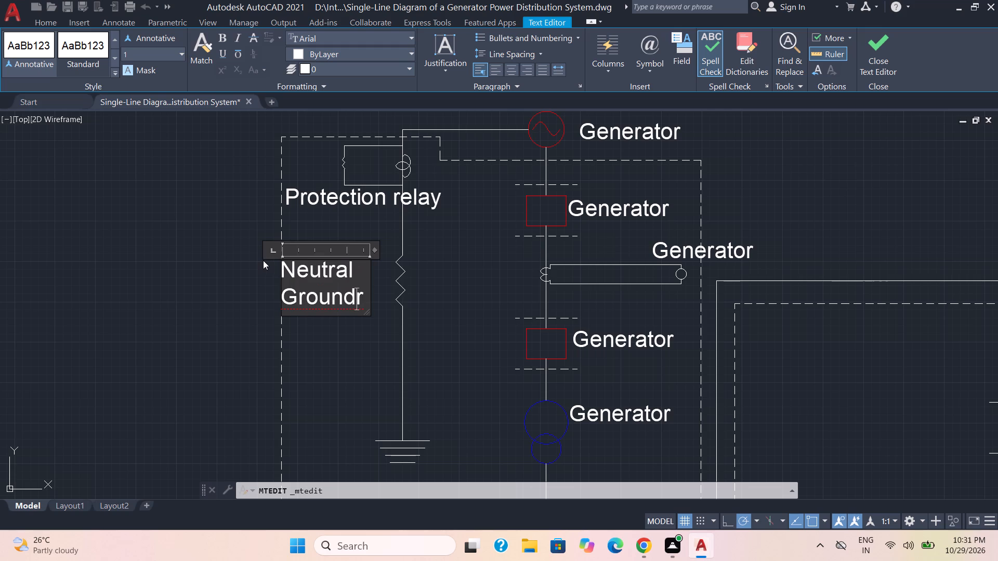
key(Return)
text(Resistan)
text(ce)
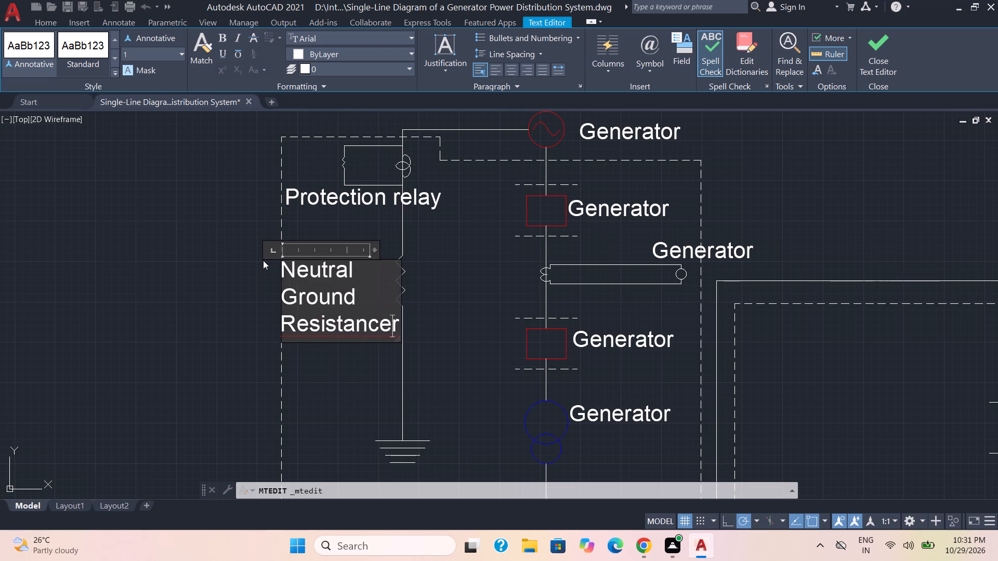
key(Right)
key(BackSpace)
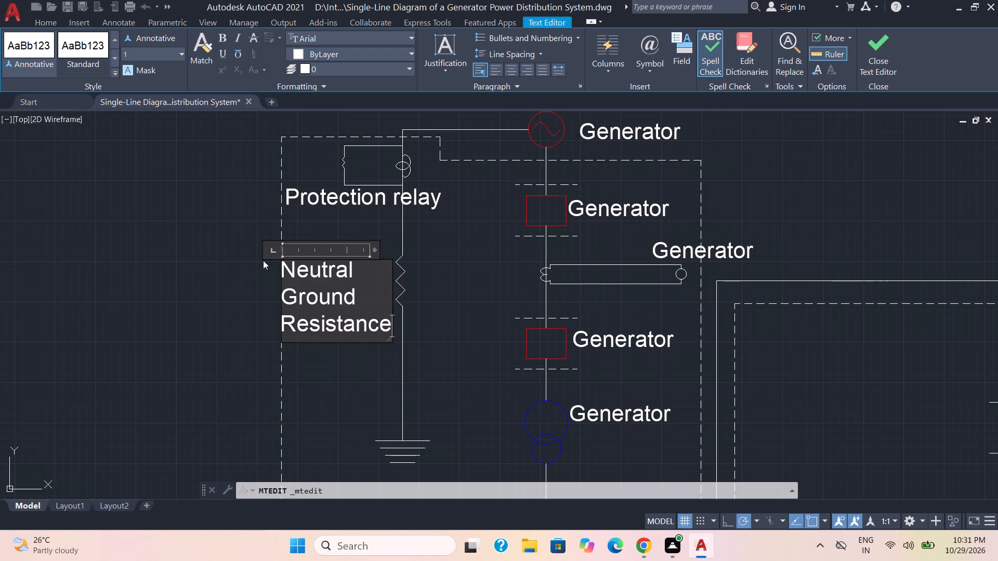
key(Return)
text(())
key(Left)
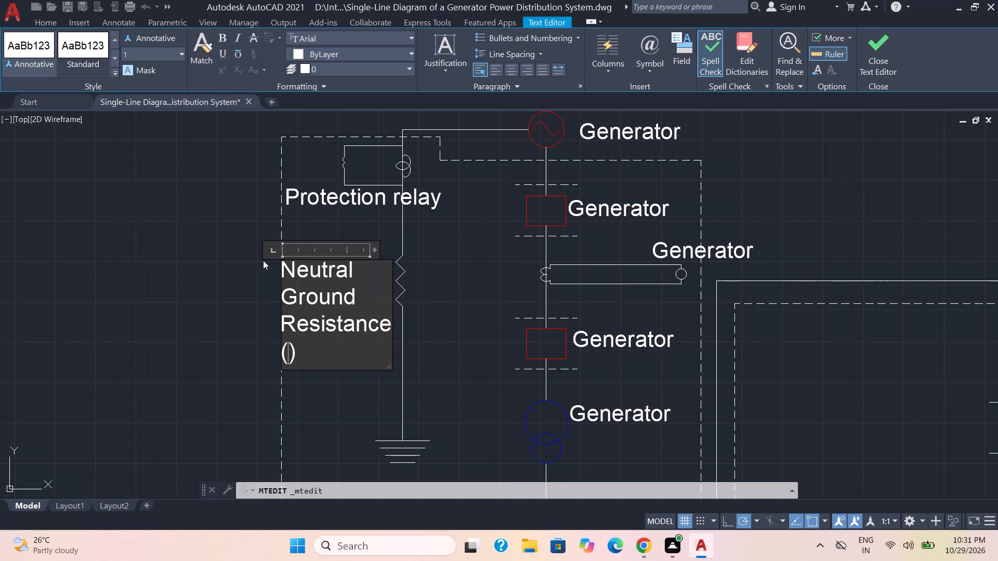
key(shift+n)
key(shift+g)
key(shift+r)
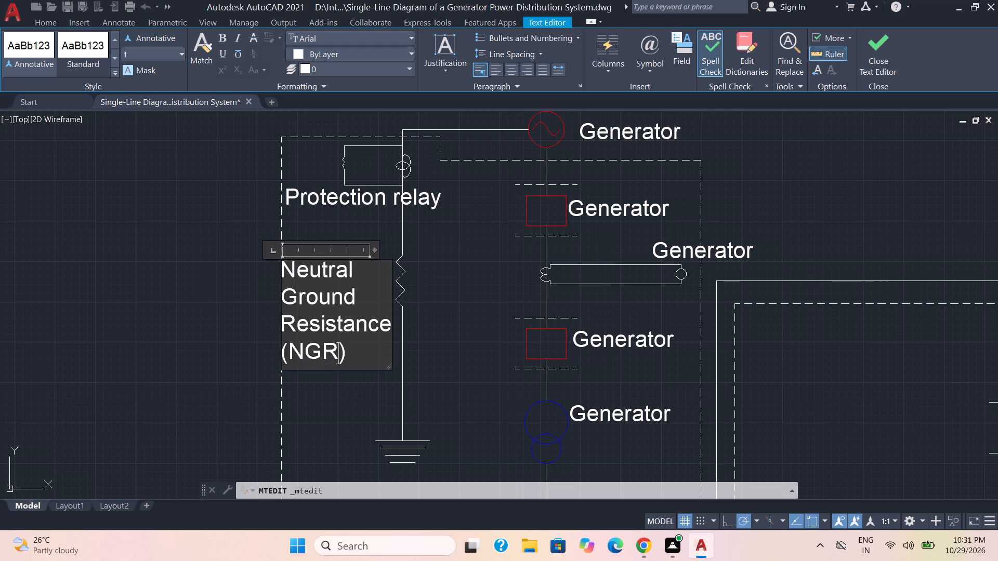
click(339, 414)
Copy the ground symbol with its vertical line from the resistor's lower end to the bottom edge of the lower horizontal loop.
scroll(450, 395, down, 1)
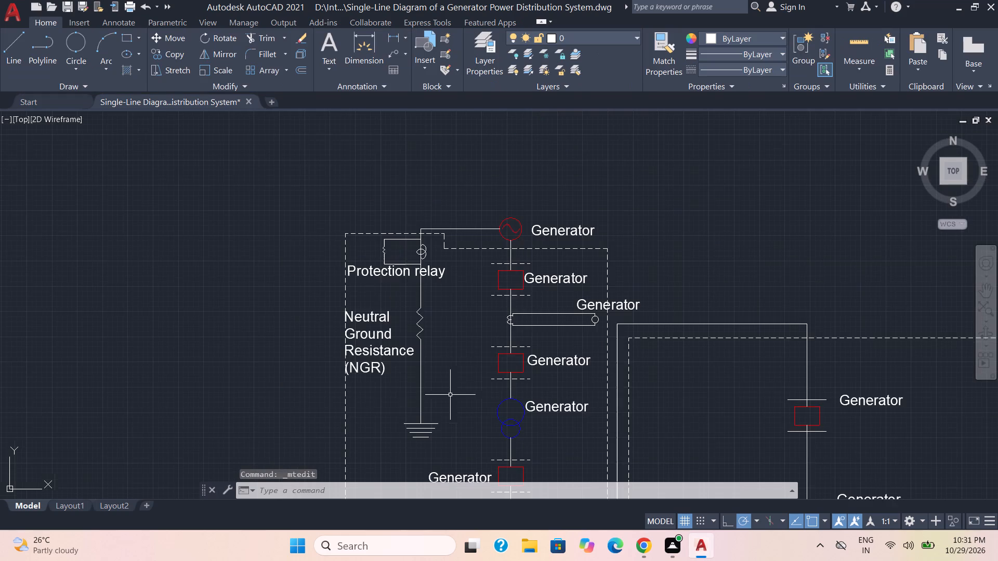
scroll(450, 395, down, 1)
middle_drag(451, 395, 441, 286)
scroll(449, 321, up, 1)
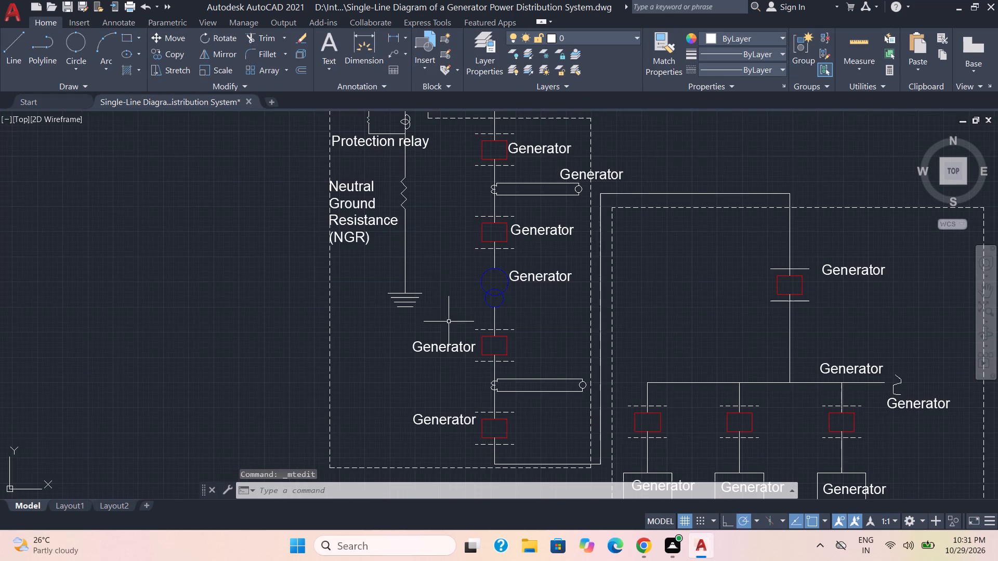
click(433, 323)
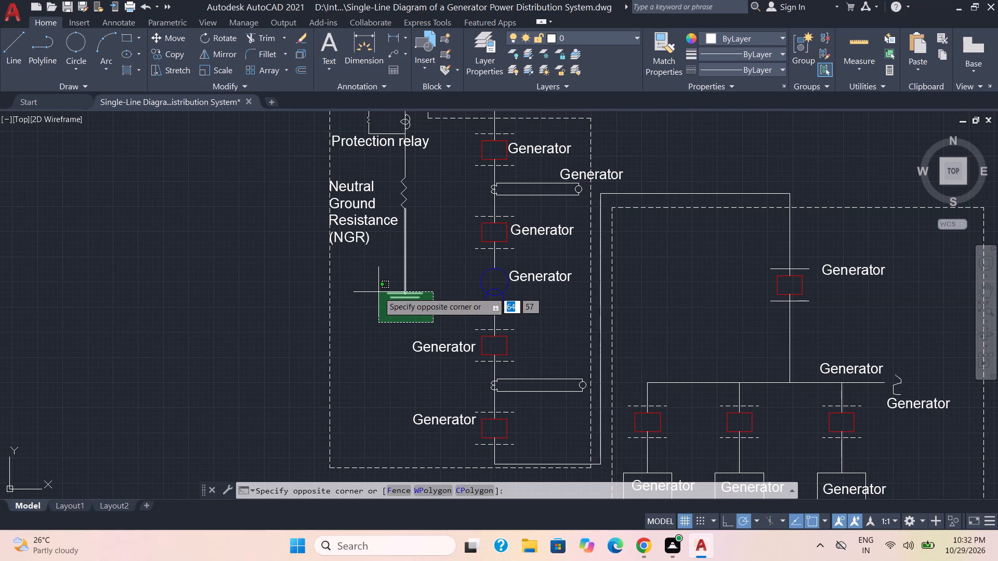
click(378, 292)
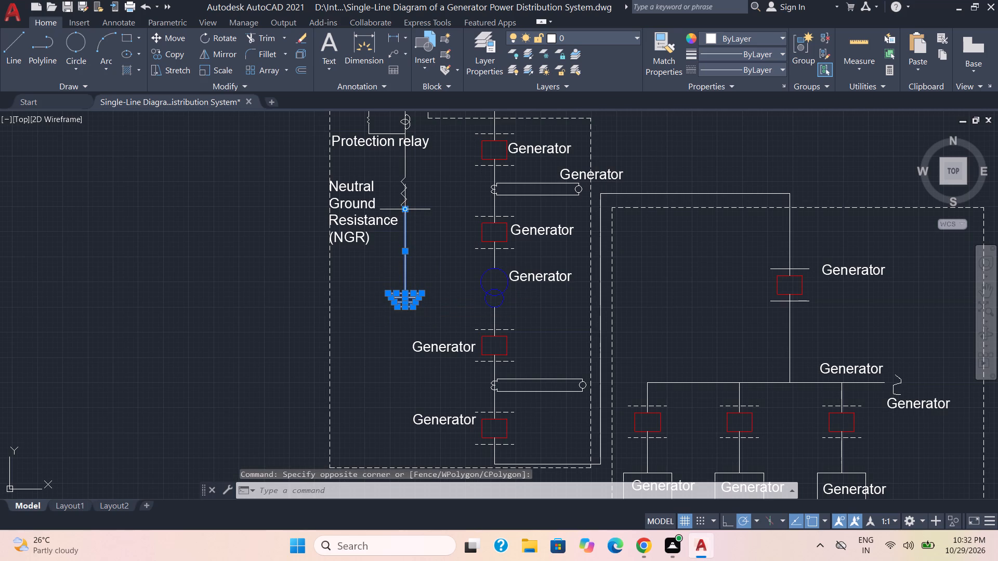
drag(405, 209, 408, 253)
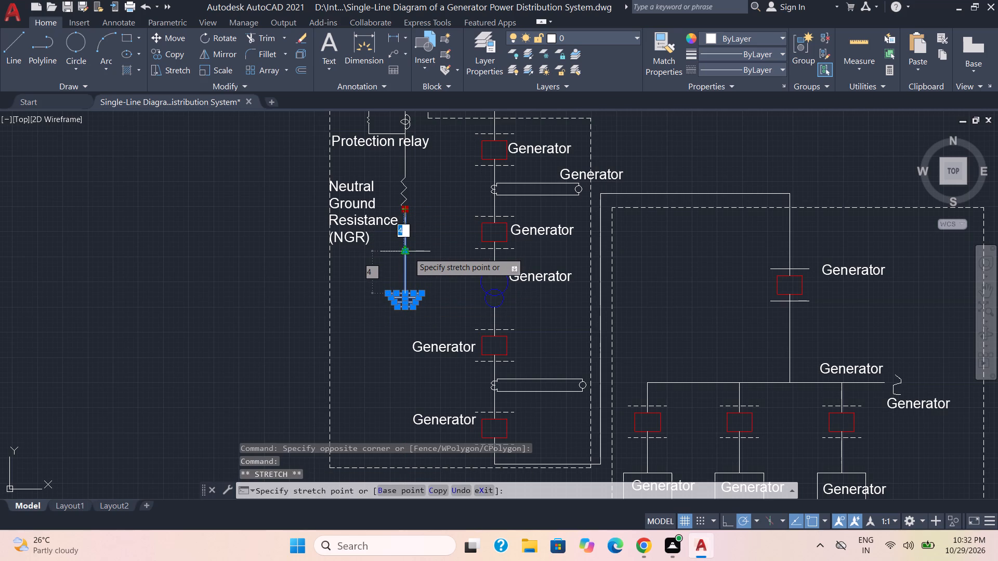
drag(408, 253, 406, 253)
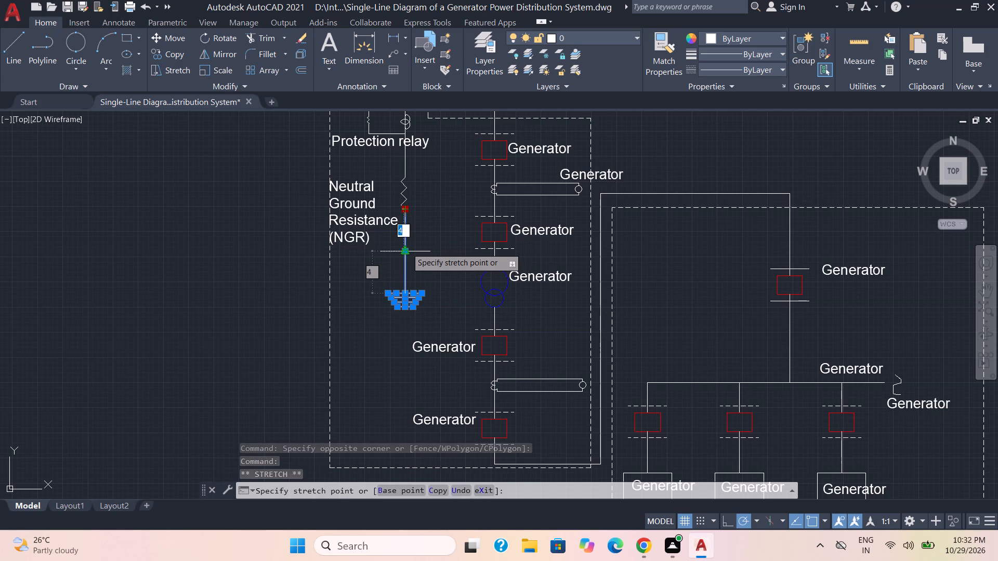
key(Escape)
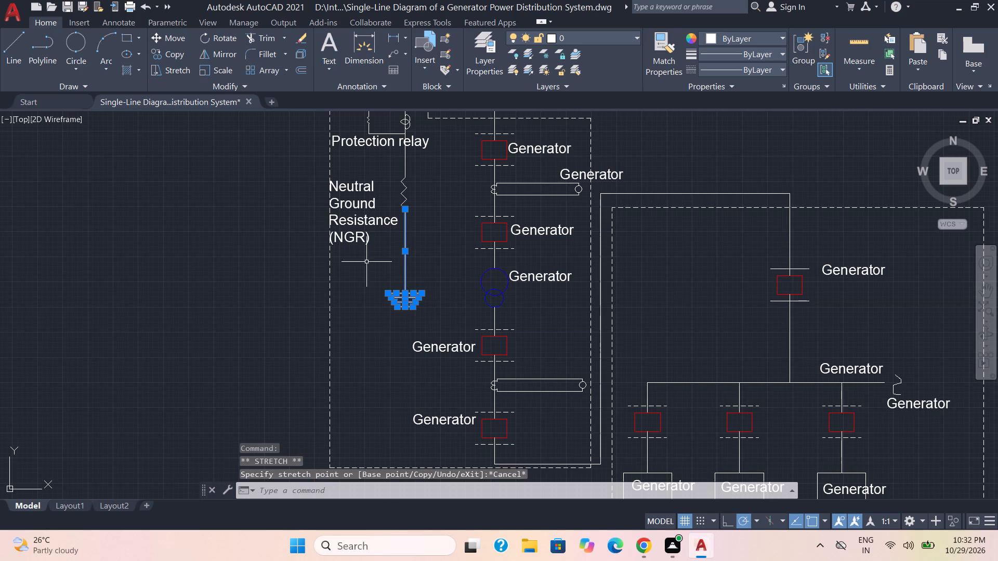
click(178, 58)
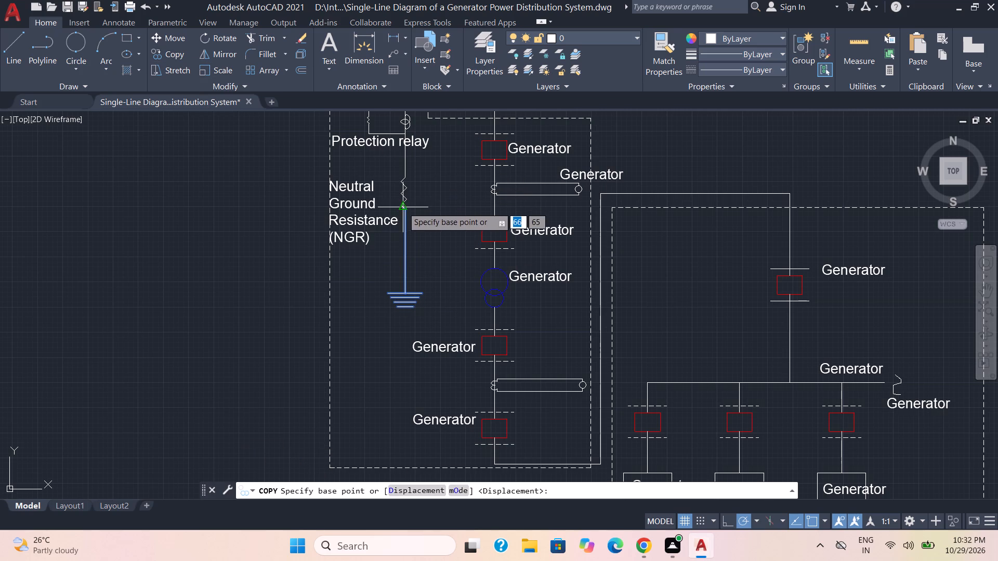
scroll(406, 211, up, 3)
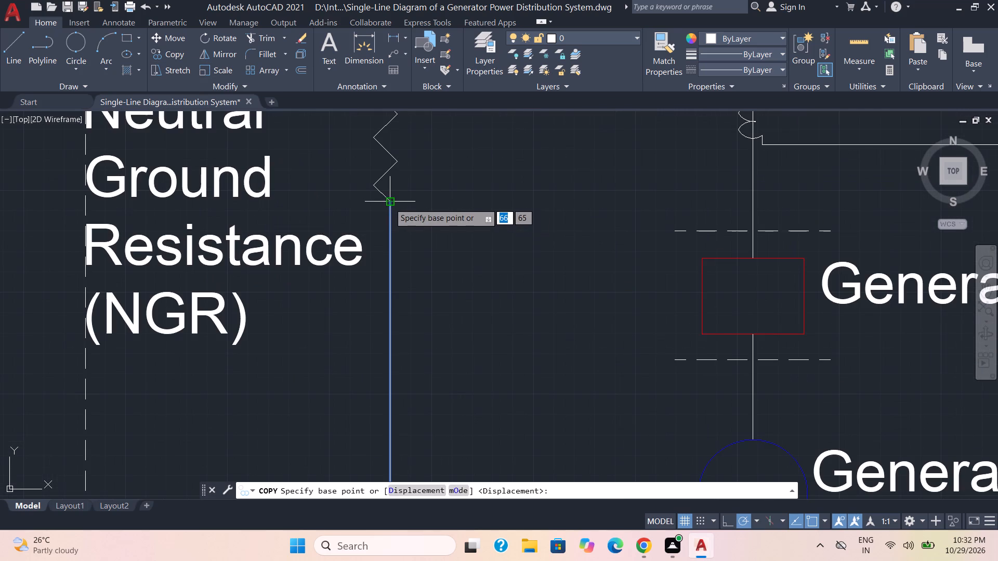
click(389, 203)
scroll(450, 219, down, 4)
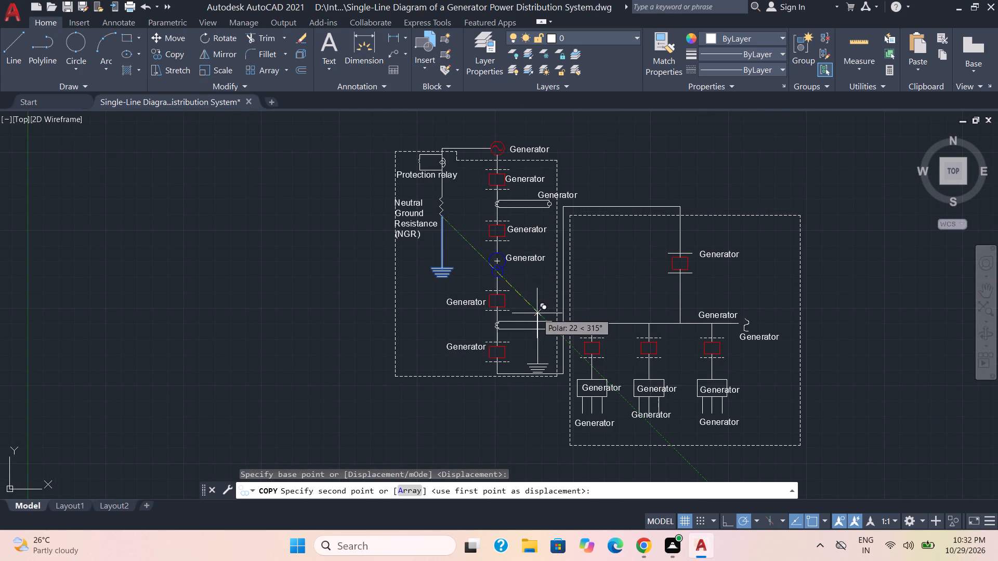
middle_drag(538, 304, 535, 288)
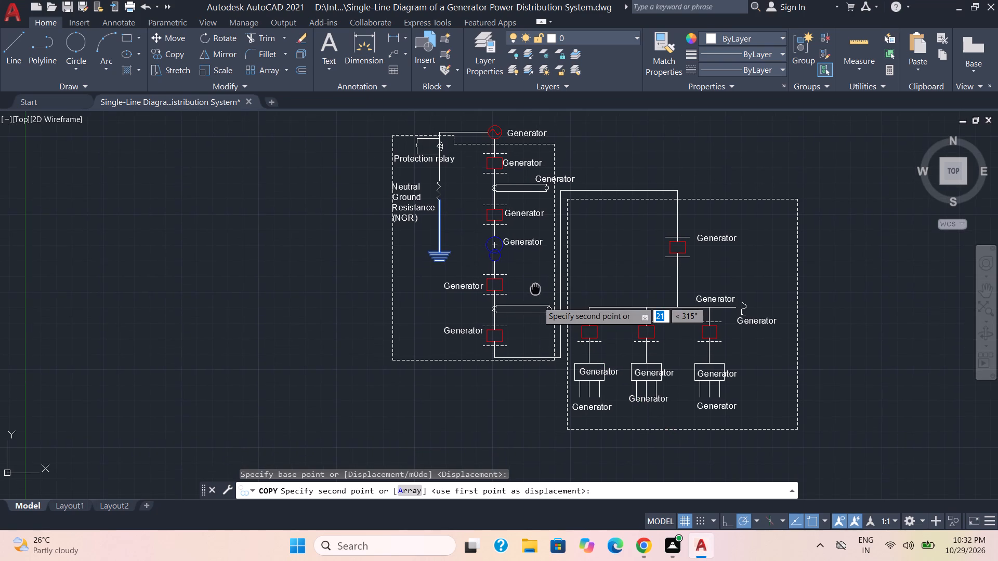
middle_drag(535, 288, 524, 240)
scroll(511, 276, up, 3)
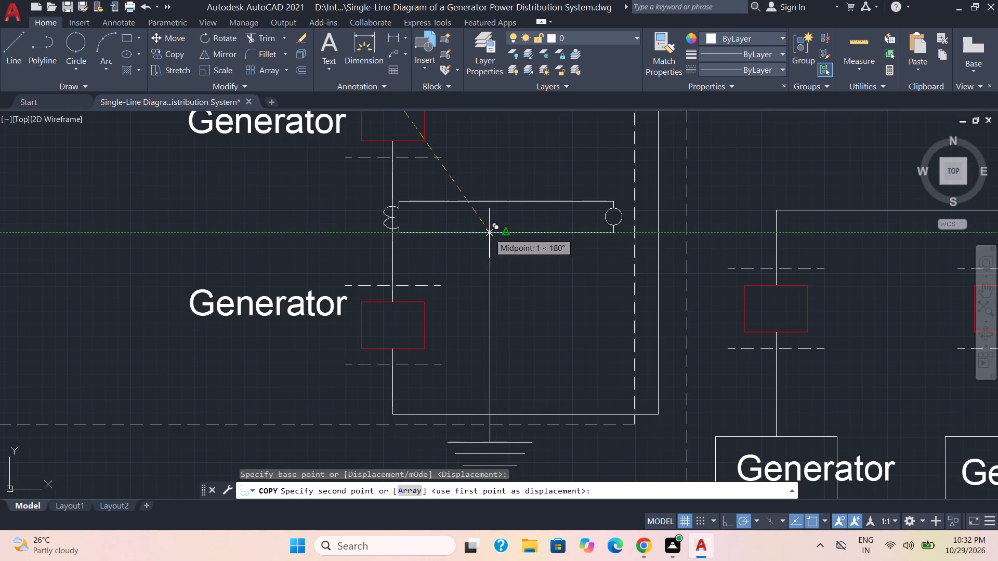
click(474, 232)
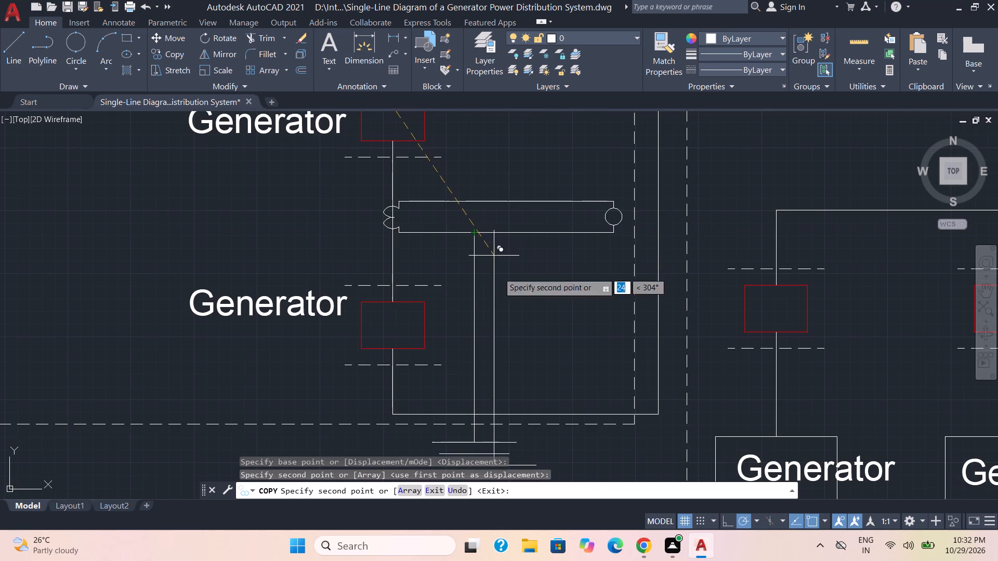
Scale the copied ground symbol and its vertical line down to about a quarter size, based at the lower loop's bottom edge.
key(Escape)
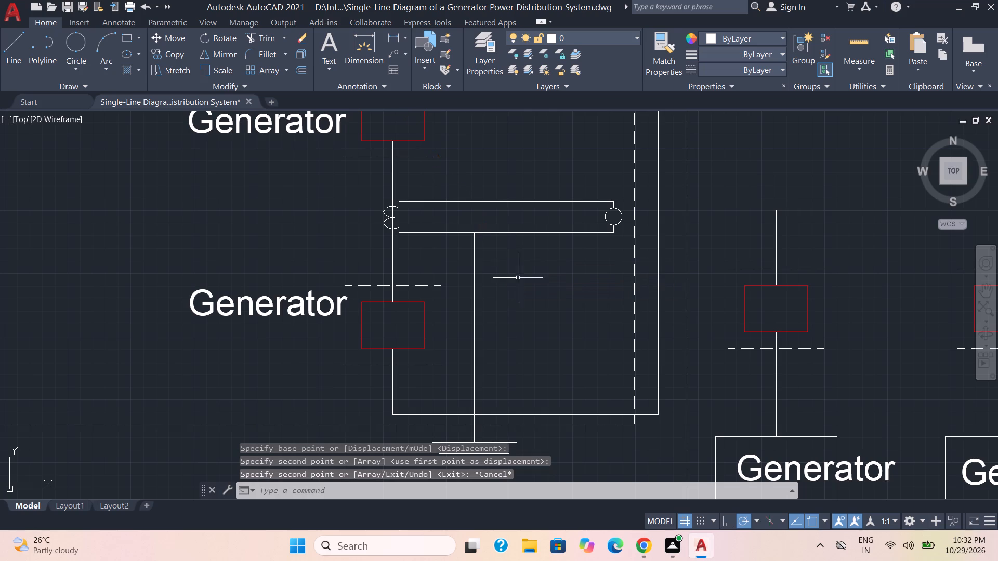
middle_drag(522, 293, 524, 220)
click(497, 268)
click(440, 232)
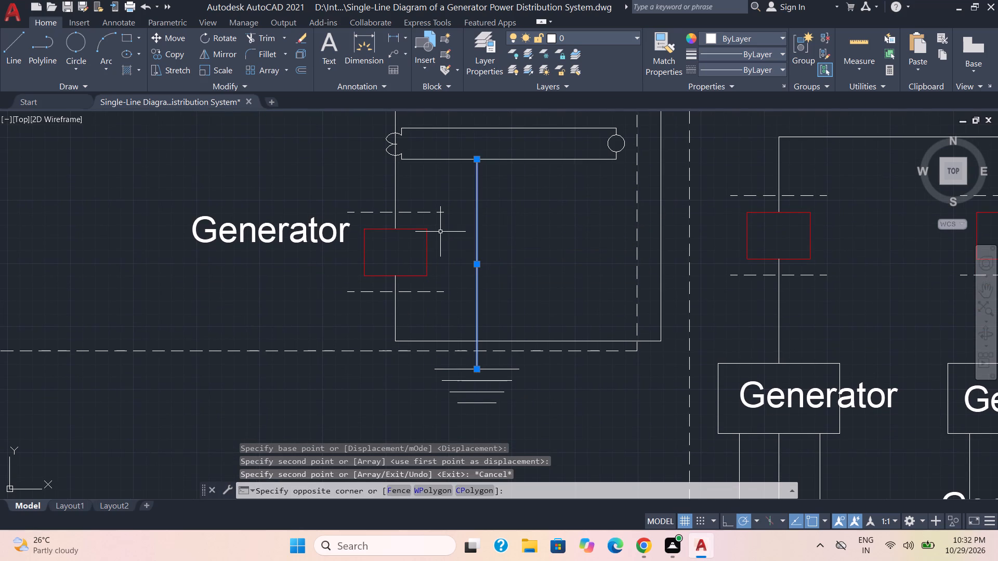
drag(509, 409, 503, 402)
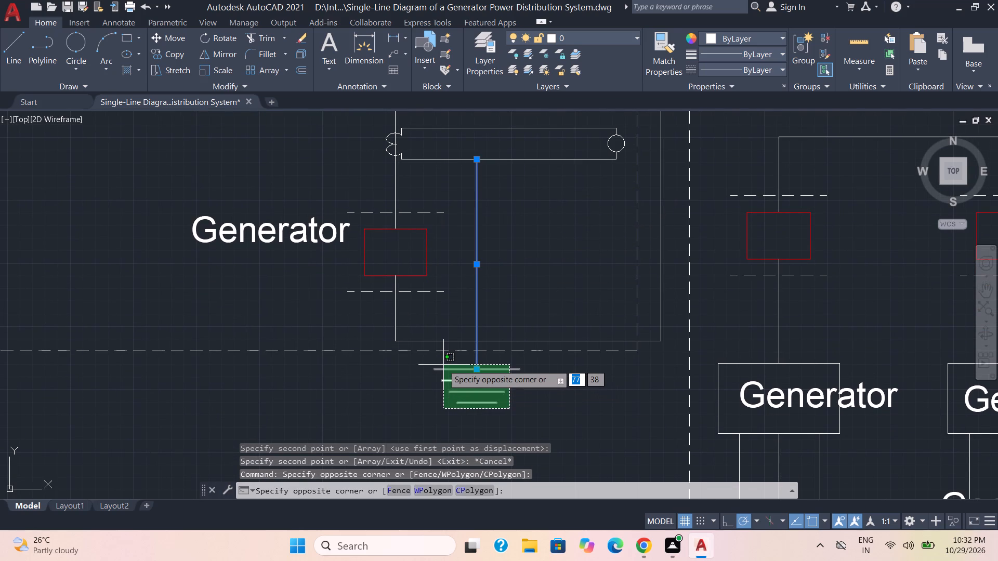
click(443, 365)
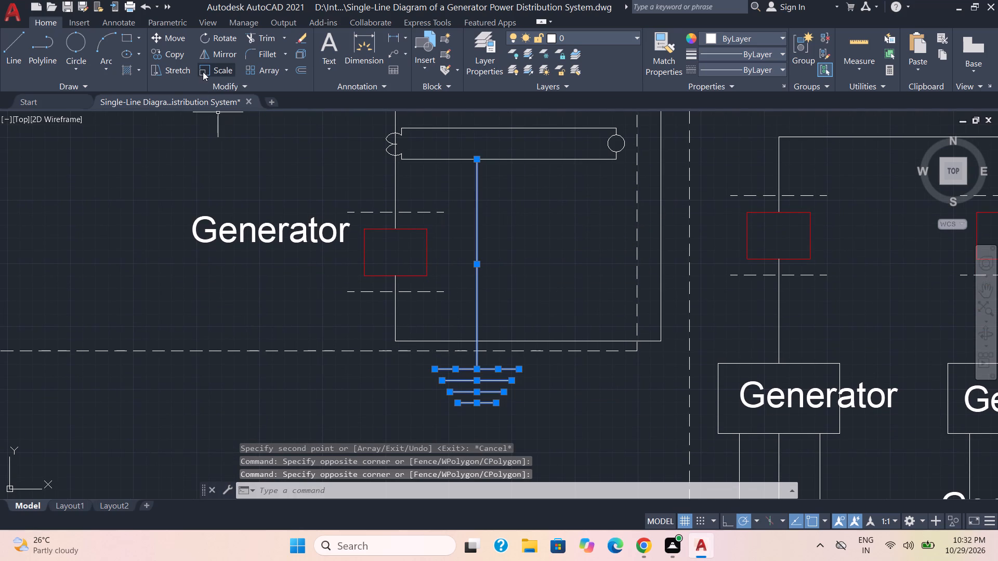
click(203, 72)
click(480, 160)
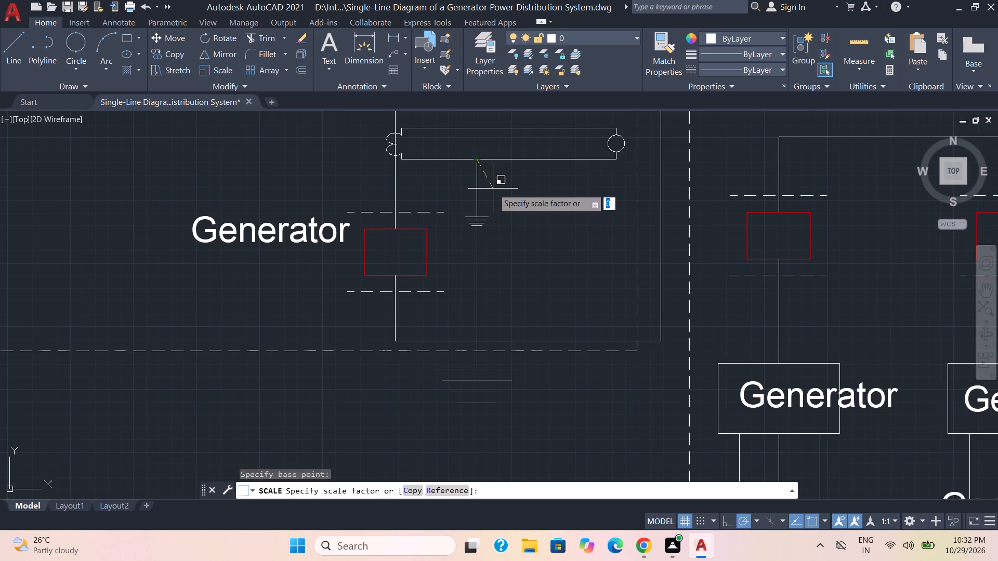
click(493, 187)
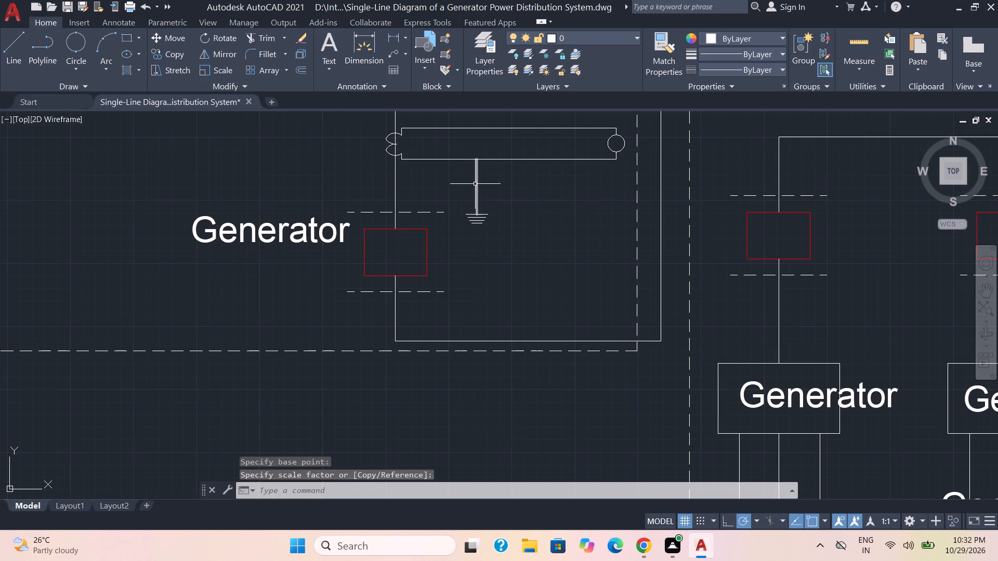
Shorten the small ground symbol's vertical line by bringing its upper end down to the line's midpoint.
click(475, 184)
drag(477, 161, 482, 185)
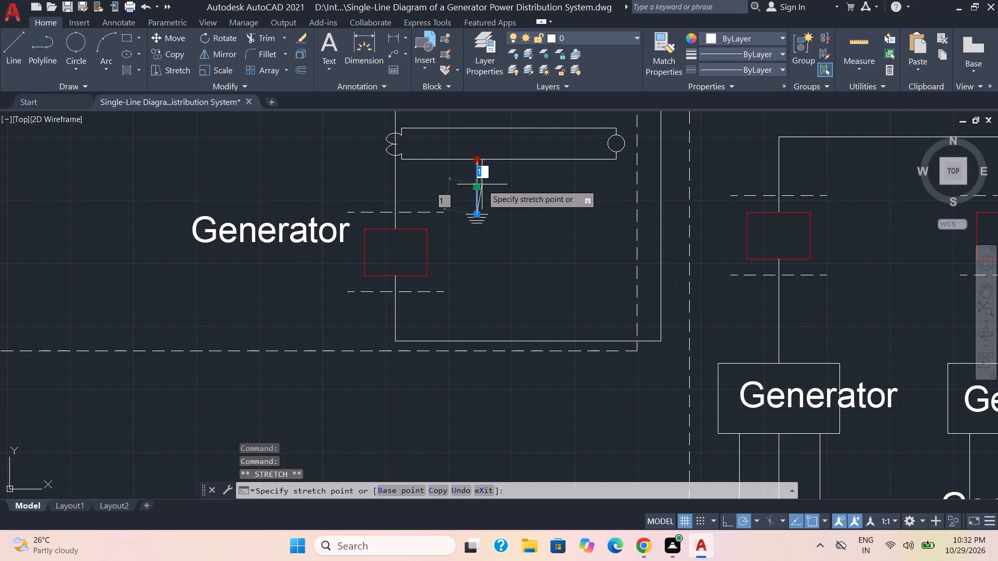
drag(482, 185, 476, 188)
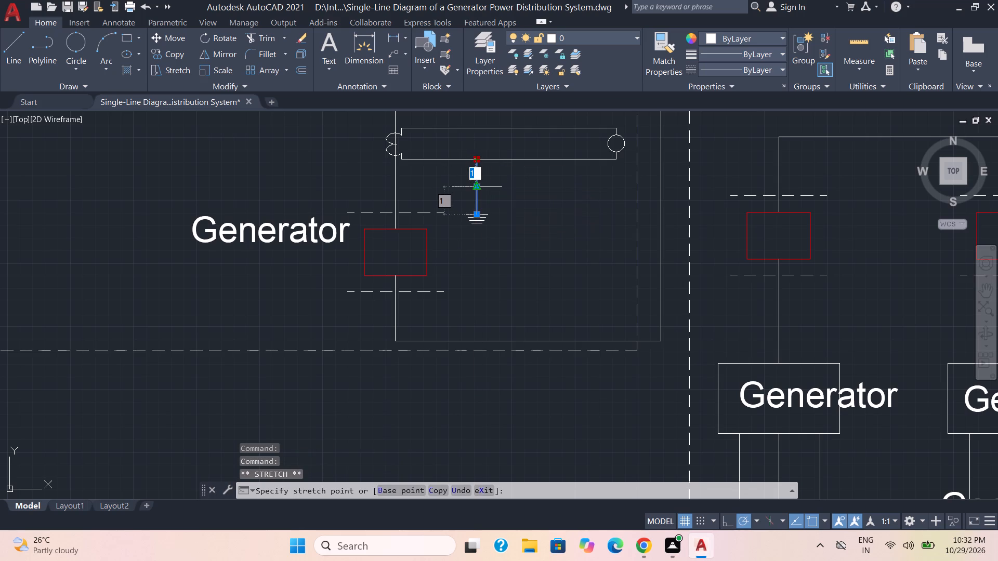
click(476, 188)
Move the small ground symbol with its shortened line up to meet the lower loop's bottom edge.
click(526, 172)
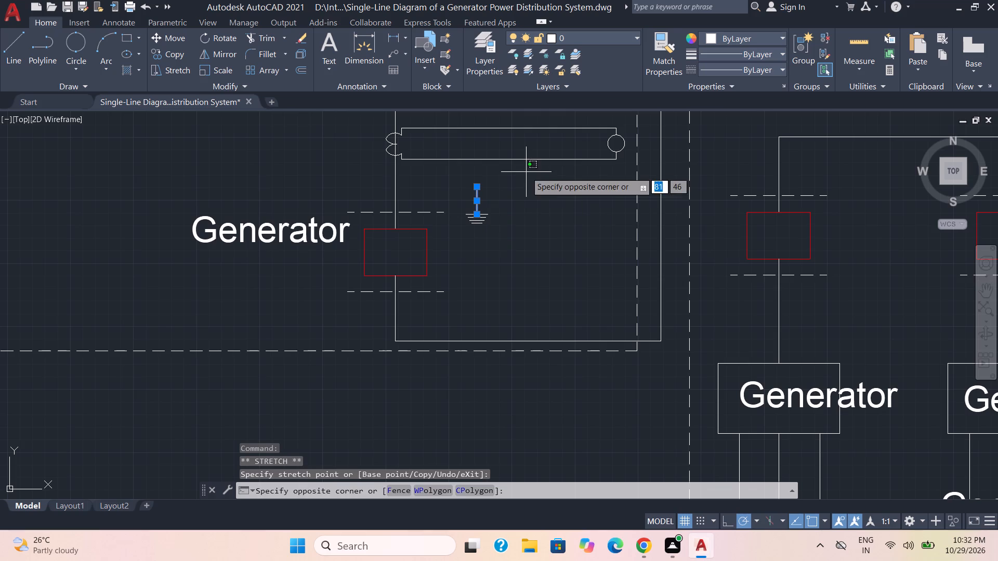
drag(502, 237, 472, 237)
click(511, 241)
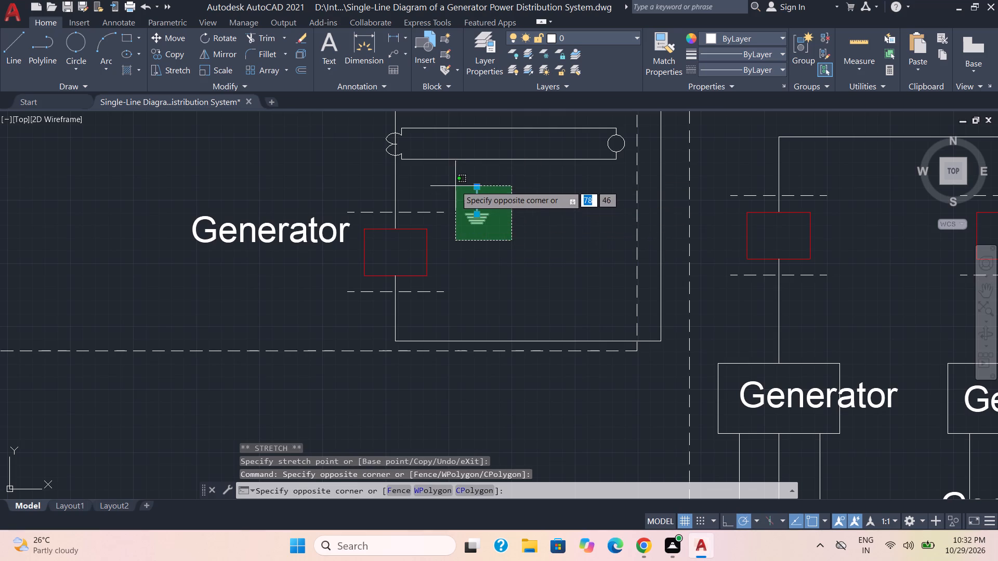
click(458, 179)
click(176, 37)
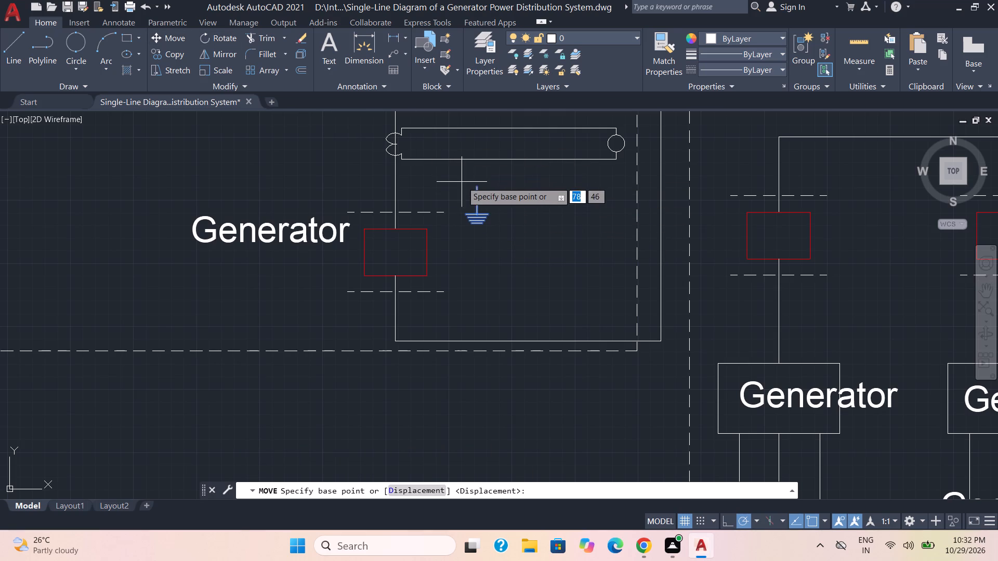
click(476, 188)
click(476, 162)
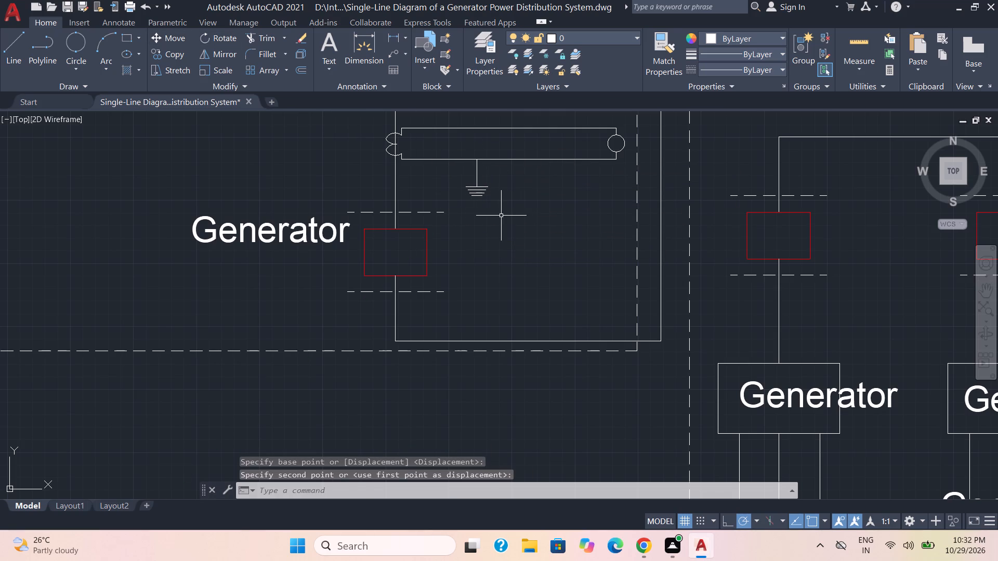
Copy the small ground symbol with its line from the lower horizontal loop to the bottom edge of the upper one.
click(502, 216)
click(466, 182)
click(165, 54)
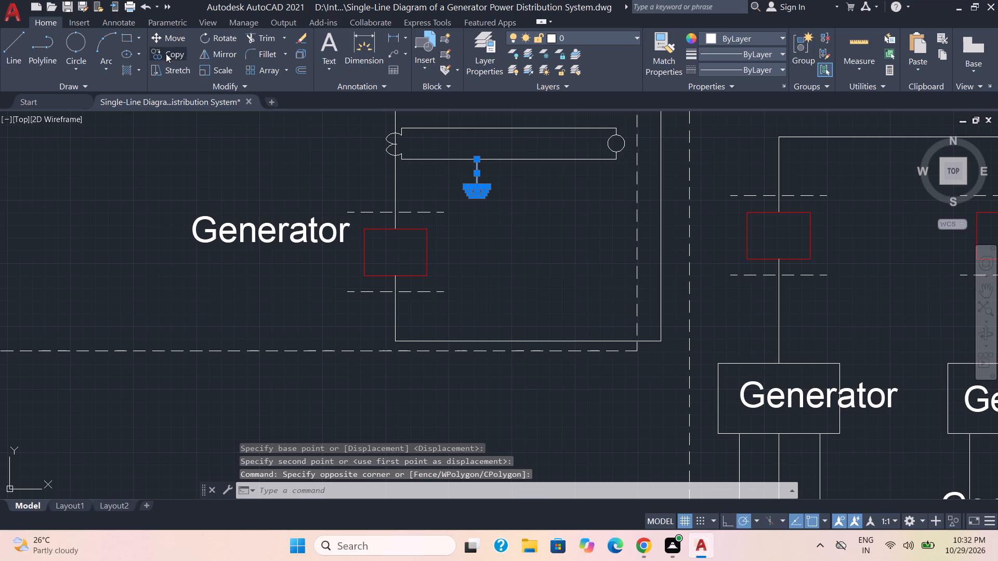
click(480, 160)
scroll(479, 146, down, 2)
middle_drag(479, 146, 491, 279)
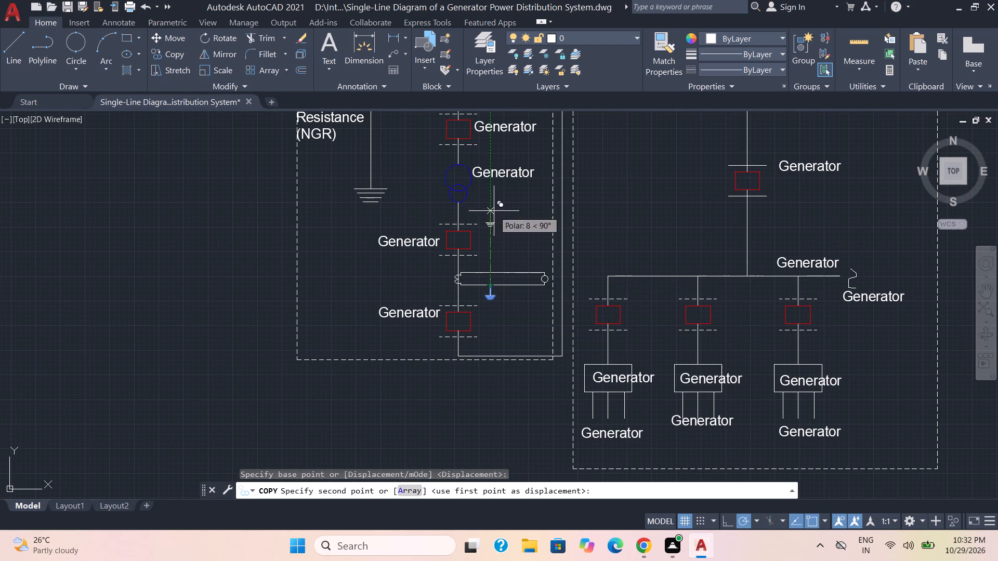
middle_drag(487, 146, 487, 294)
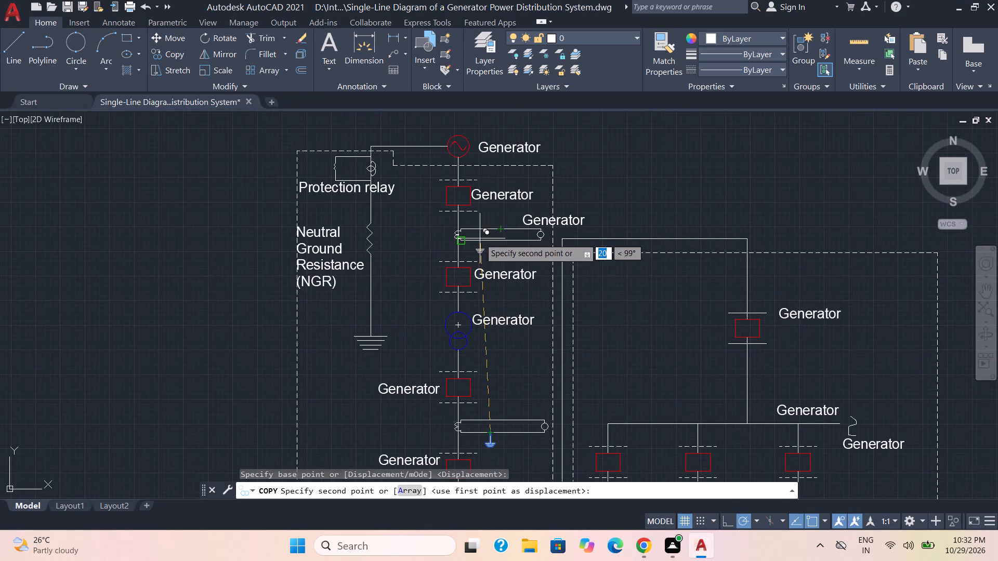
click(490, 239)
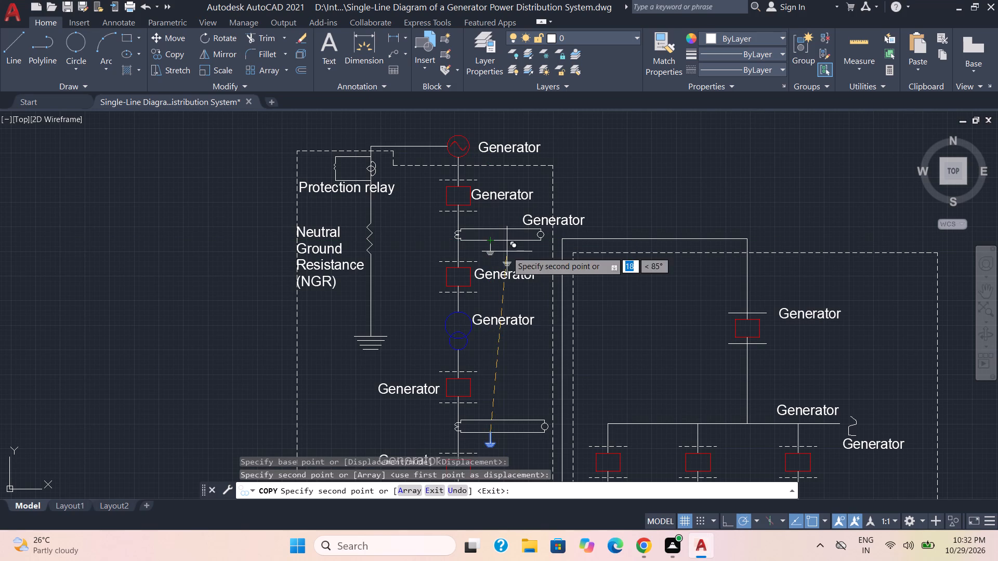
key(Escape)
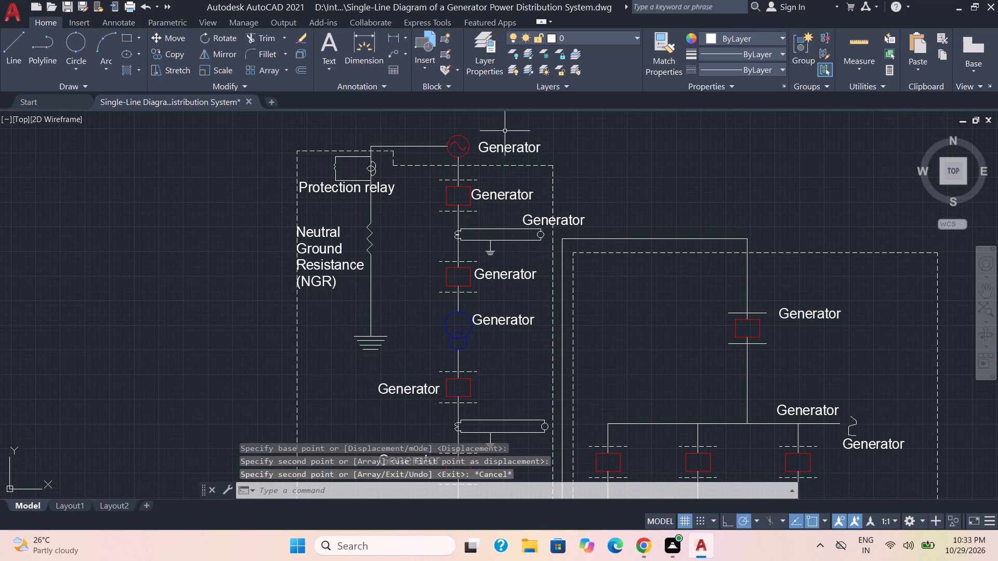
Change the label beside the topmost red breaker box to "HT Circuit breaker" and widen its text frame to fit one line.
double_click(521, 193)
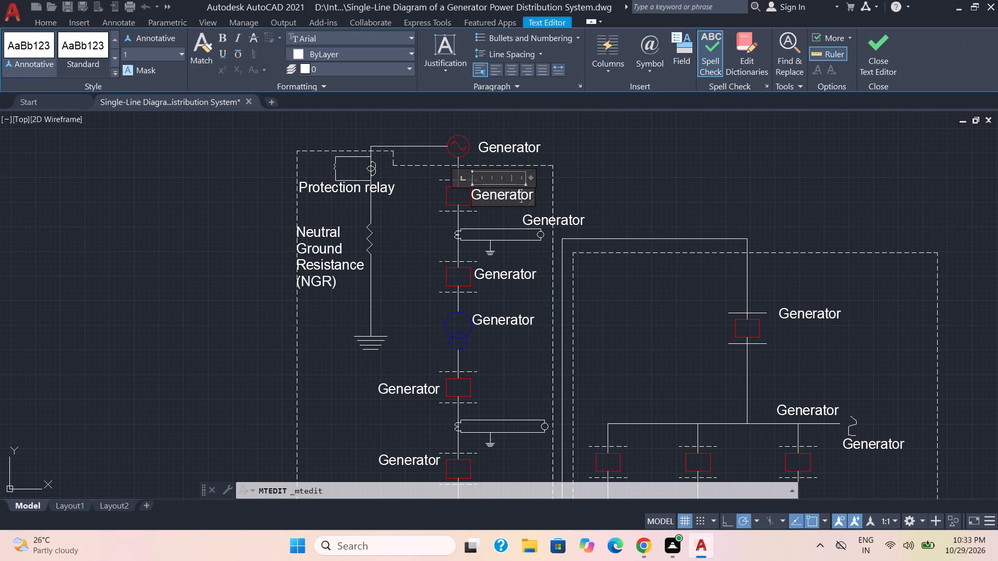
drag(530, 196, 457, 201)
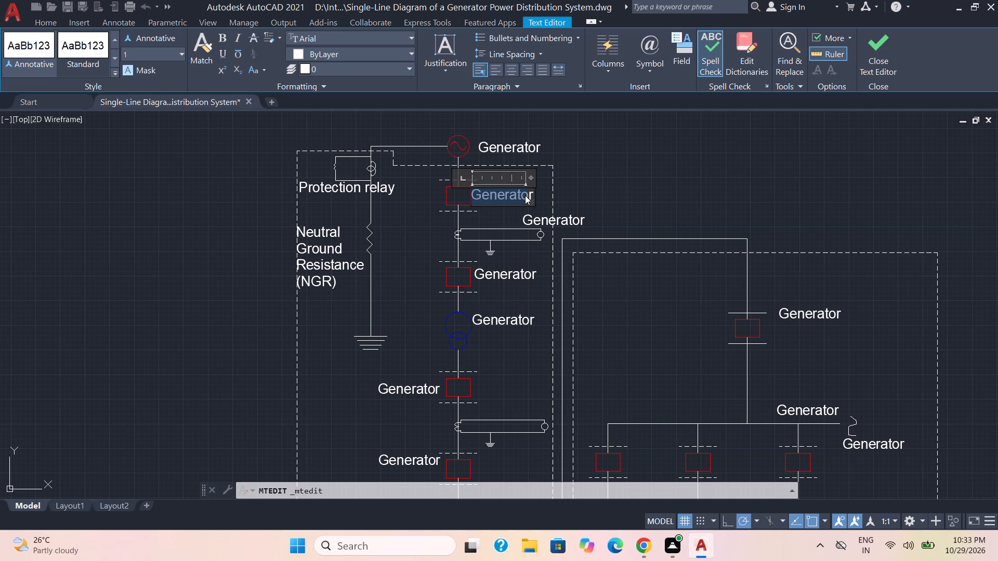
key(BackSpace)
key(Right)
key(BackSpace)
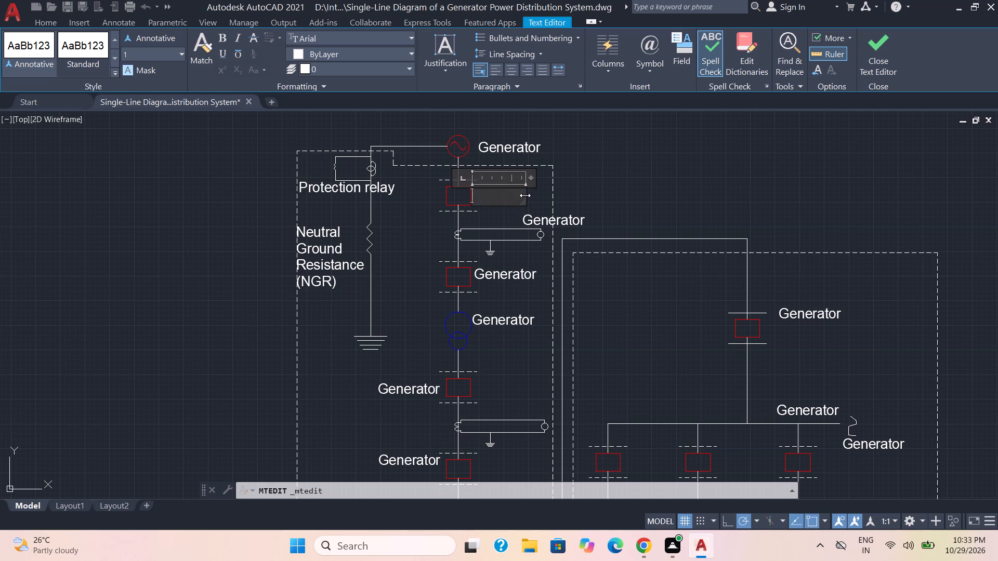
text(HT Circuit)
key(space)
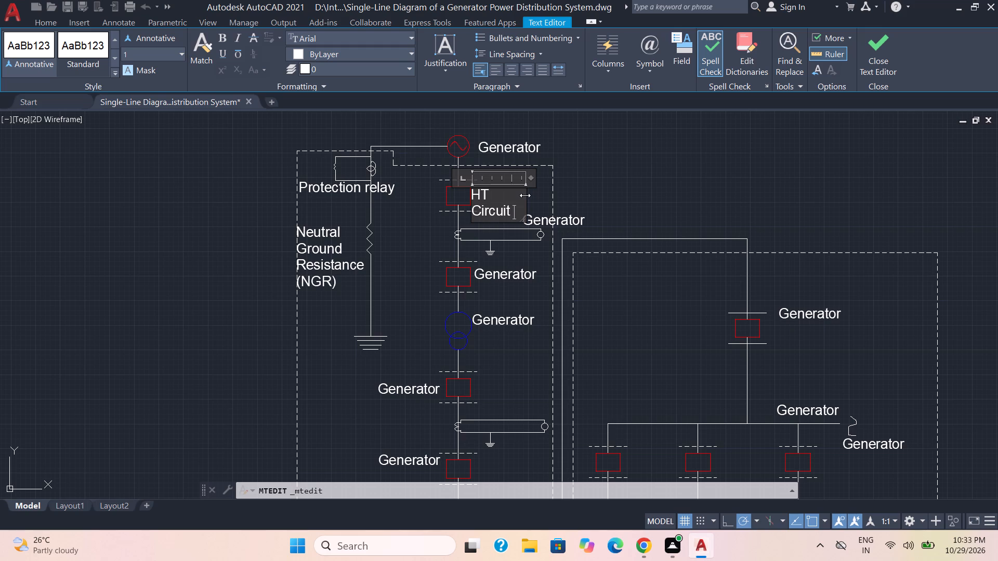
text(Br)
key(BackSpace)
key(BackSpace)
text(break)
text(er)
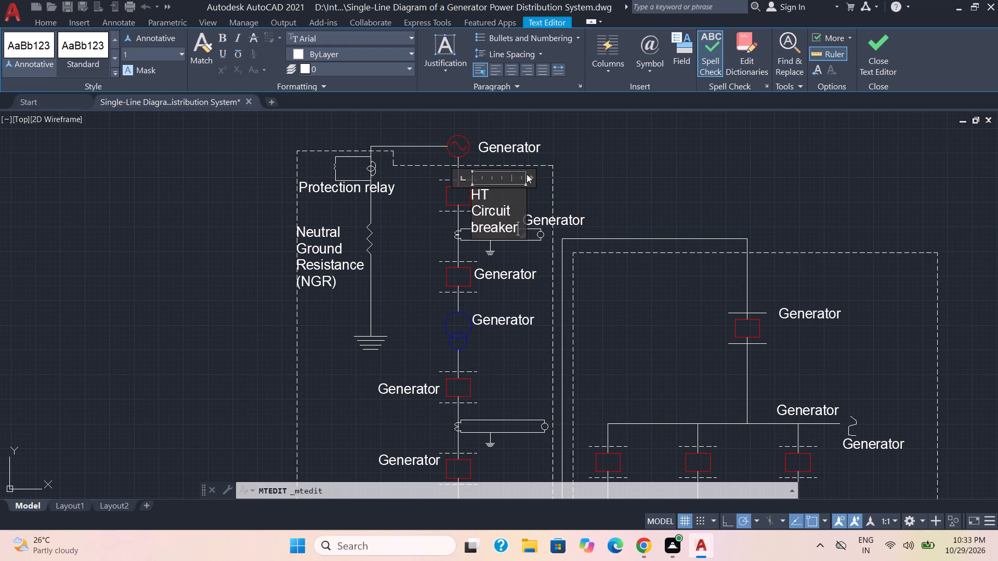
drag(533, 177, 599, 172)
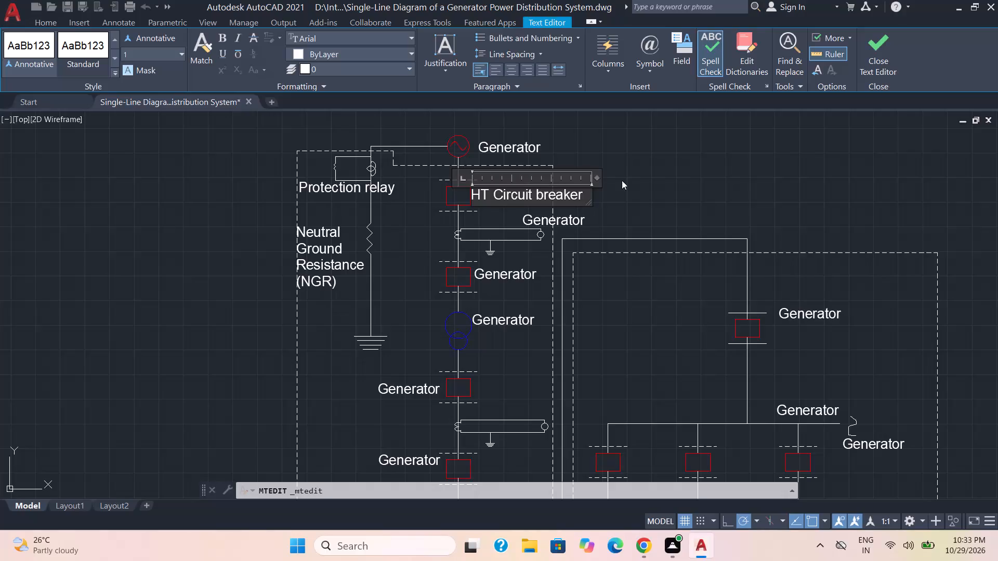
click(633, 192)
Replace the label above the upper horizontal loop with "CT".
click(570, 221)
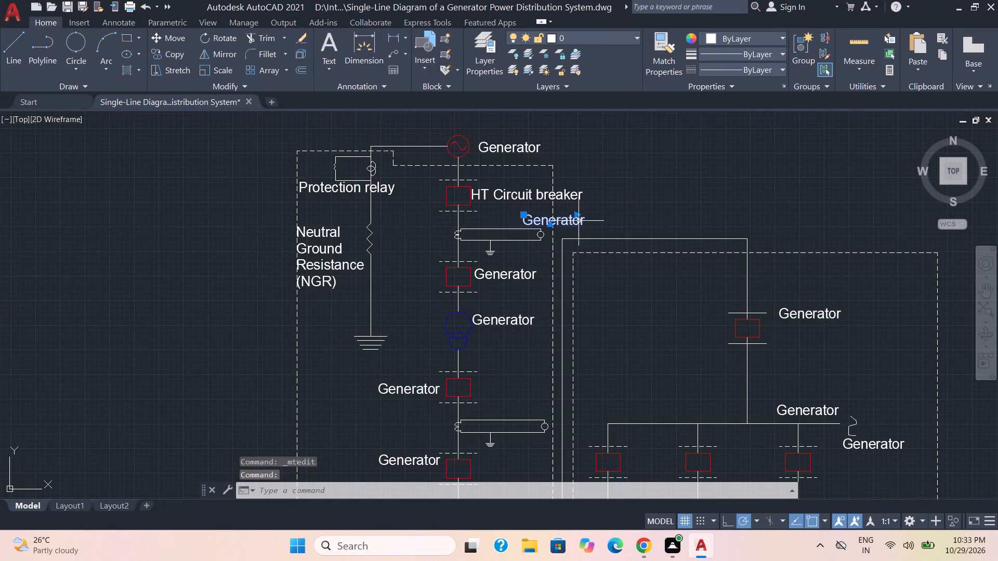
double_click(576, 224)
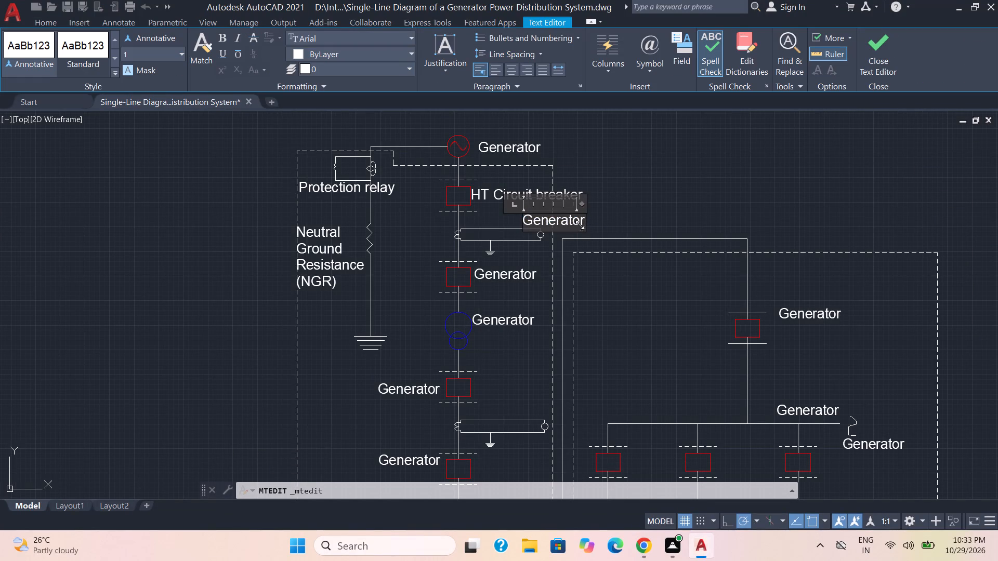
key(Right)
drag(577, 222, 554, 222)
drag(554, 222, 509, 226)
key(BackSpace)
drag(539, 219, 539, 219)
drag(539, 219, 507, 227)
key(BackSpace)
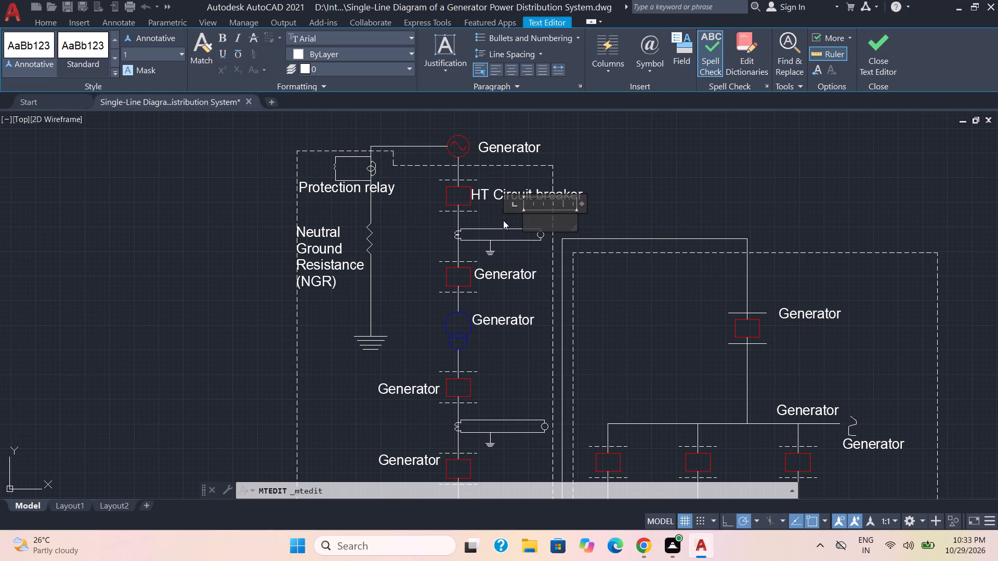
text(CT)
click(611, 220)
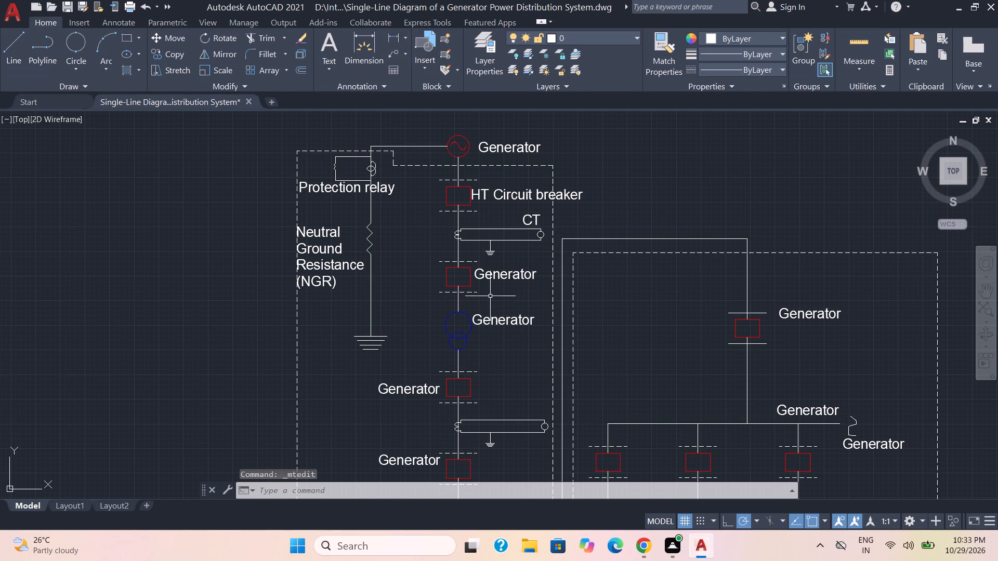
Replace the label beside the second red breaker box, below the CT loop, with "Circuit breaker" on two lines.
middle_drag(510, 287, 511, 218)
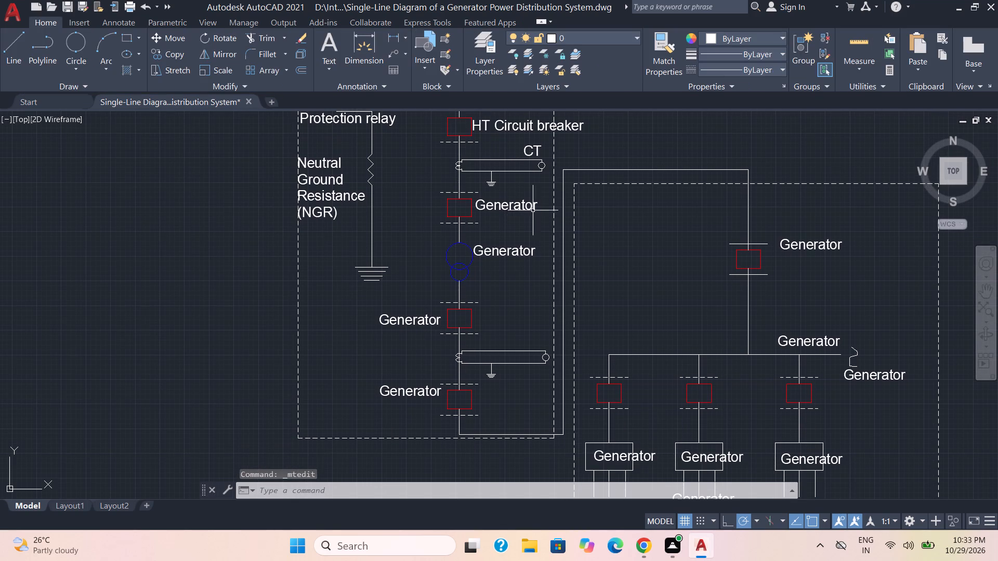
double_click(523, 205)
click(537, 205)
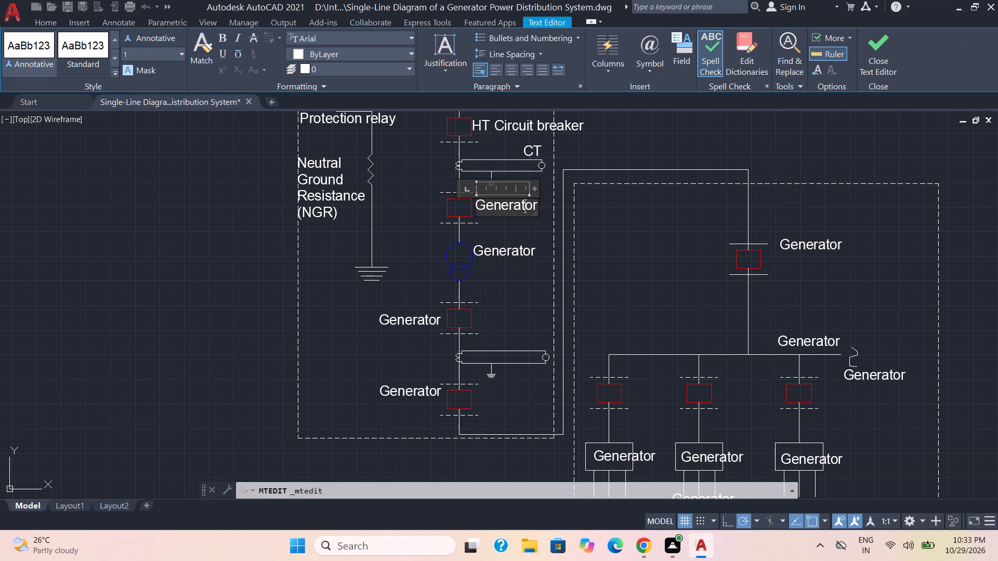
drag(535, 206, 475, 210)
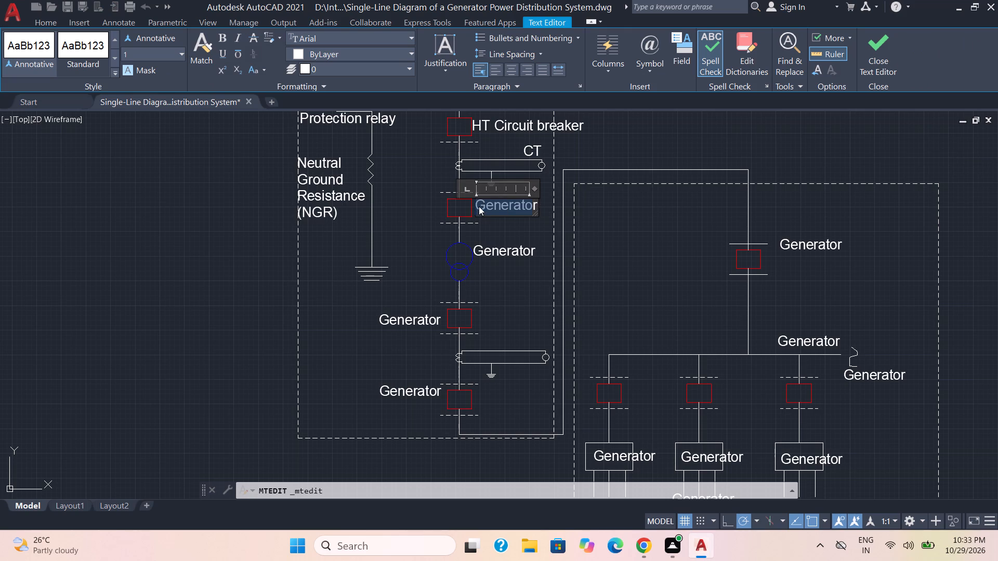
key(BackSpace)
key(Right)
key(BackSpace)
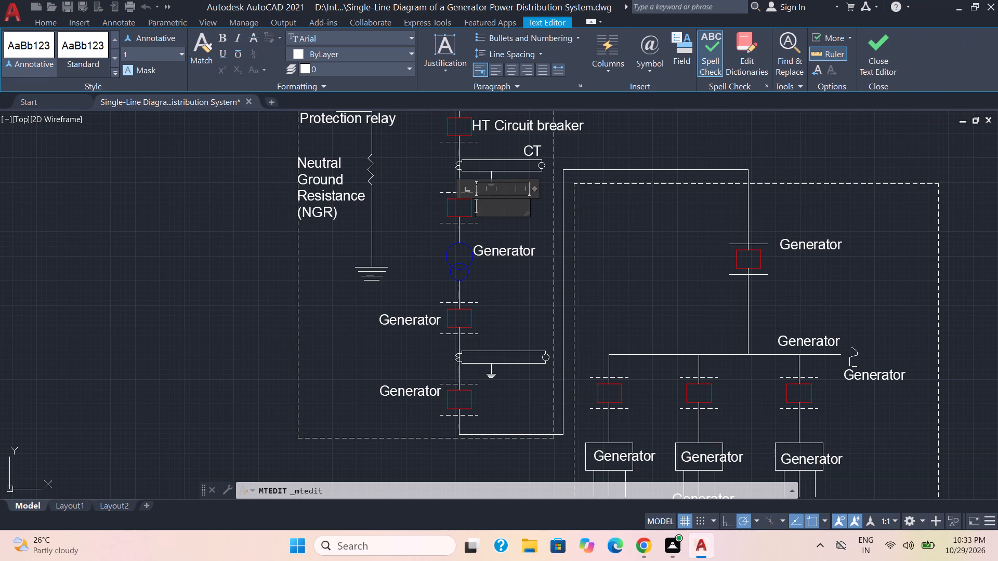
text(Ci)
text(rcui)
key(t)
key(Return)
text(bre)
key(a)
text(ker)
click(611, 235)
Move the two-line "Circuit breaker" label slightly up and away from its red box, clear of the dashed lines.
click(508, 225)
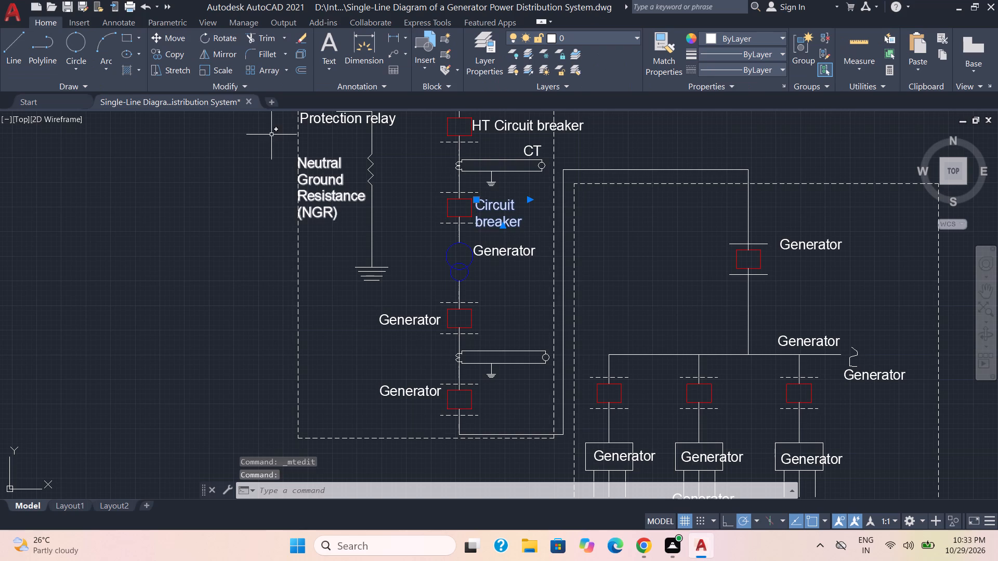
click(177, 35)
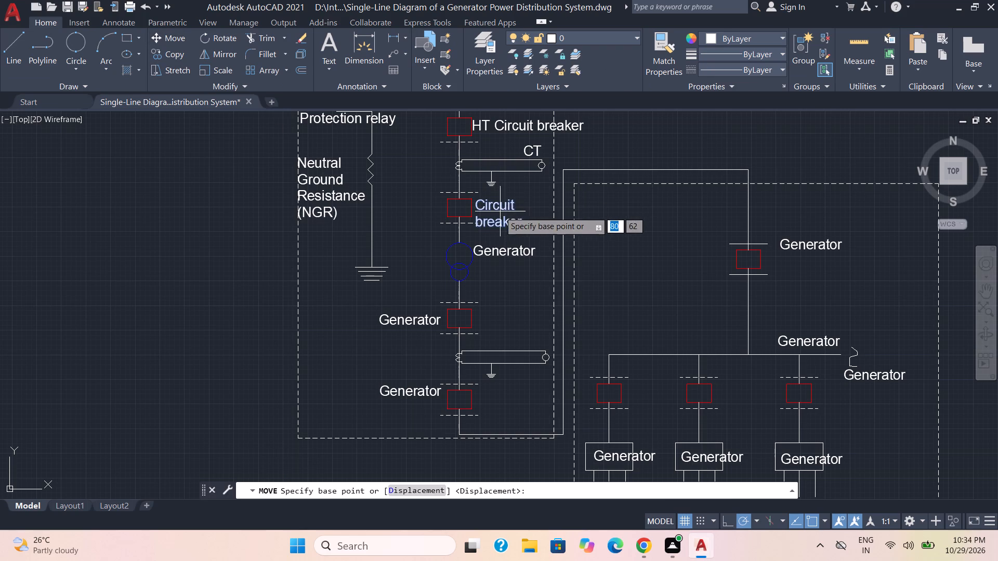
click(499, 212)
scroll(504, 204, up, 3)
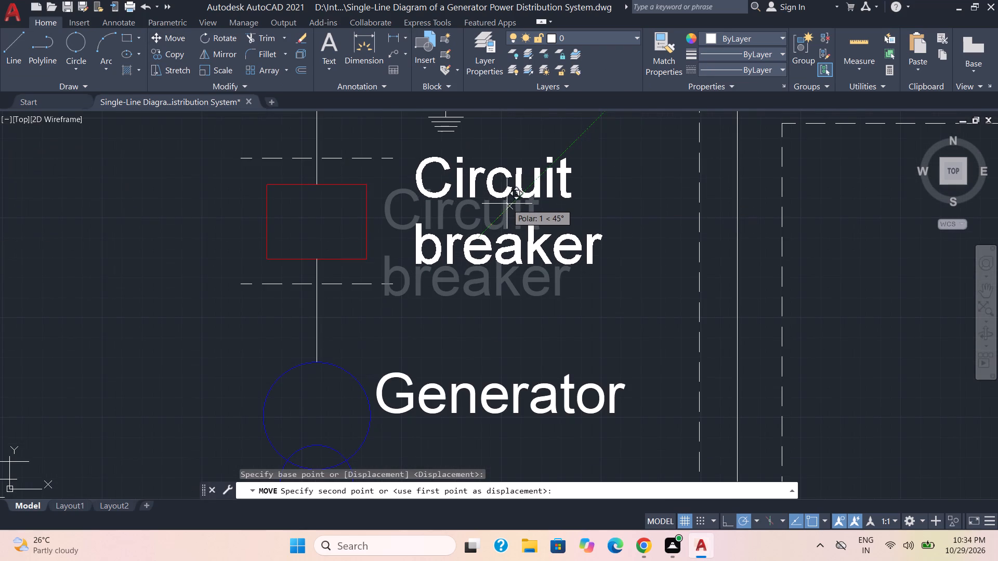
click(552, 207)
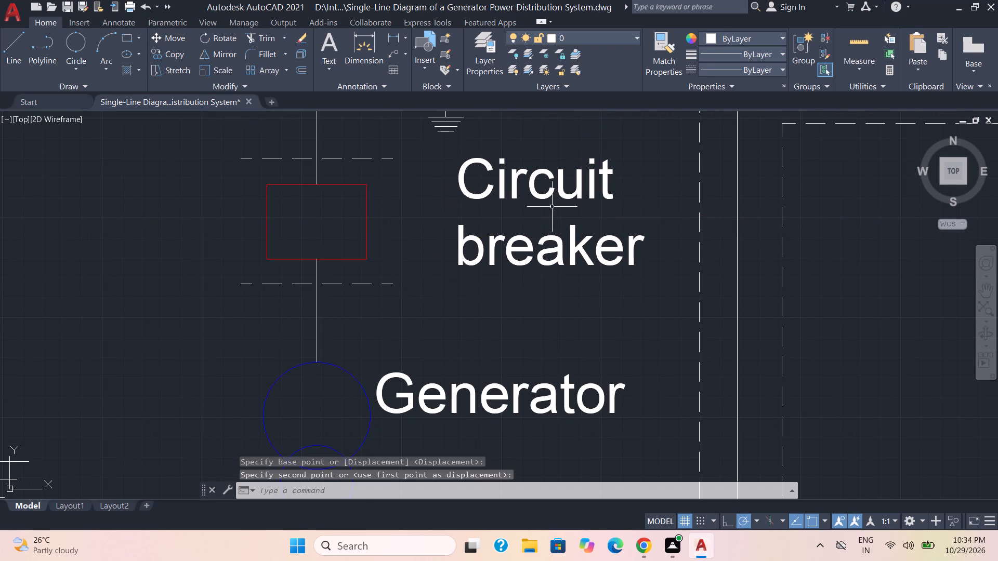
Replace the label beside the blue transformer circles with three lines reading "HT", "Transforner" and "LT".
middle_drag(555, 298, 546, 195)
scroll(555, 298, down, 1)
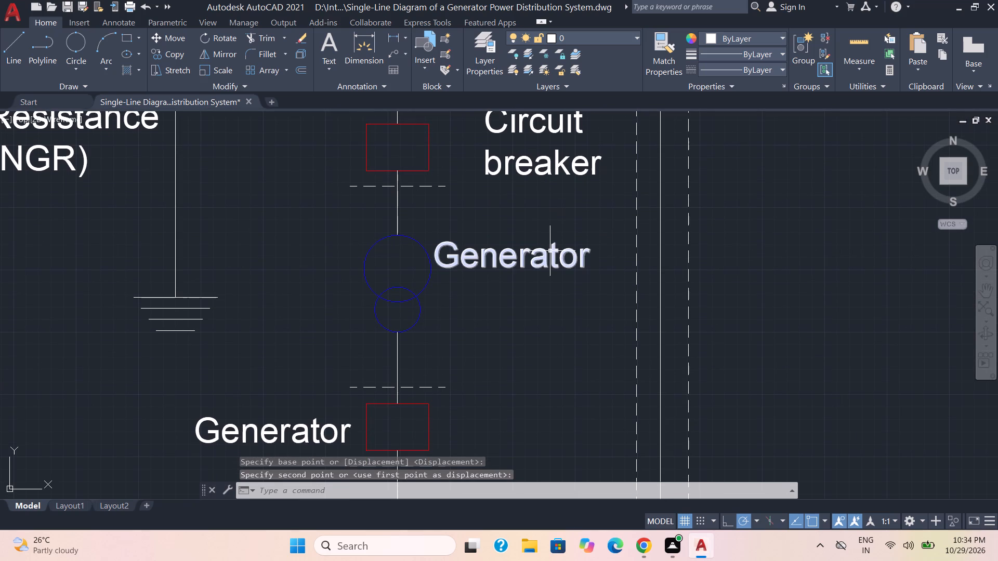
double_click(517, 264)
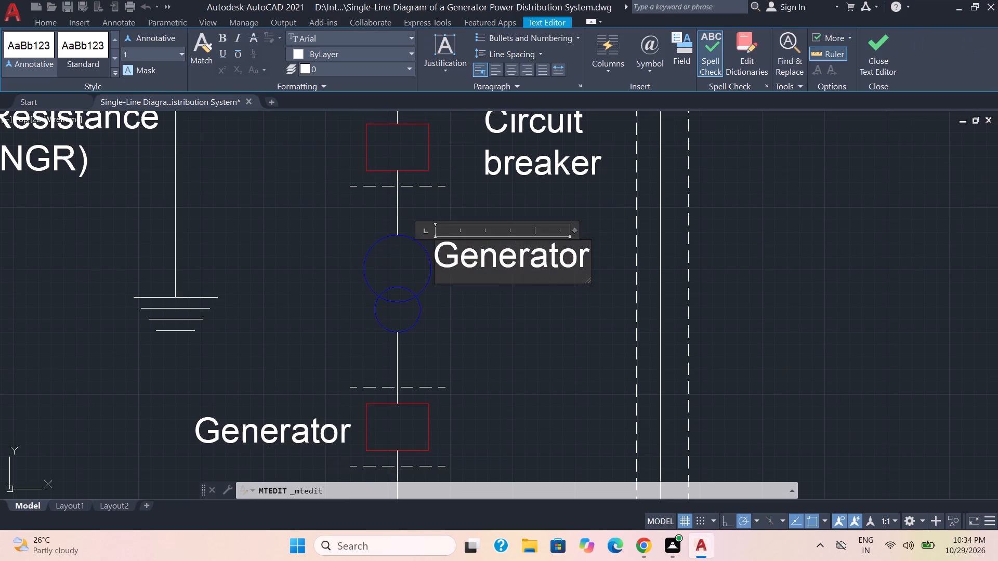
click(588, 261)
drag(585, 262, 467, 264)
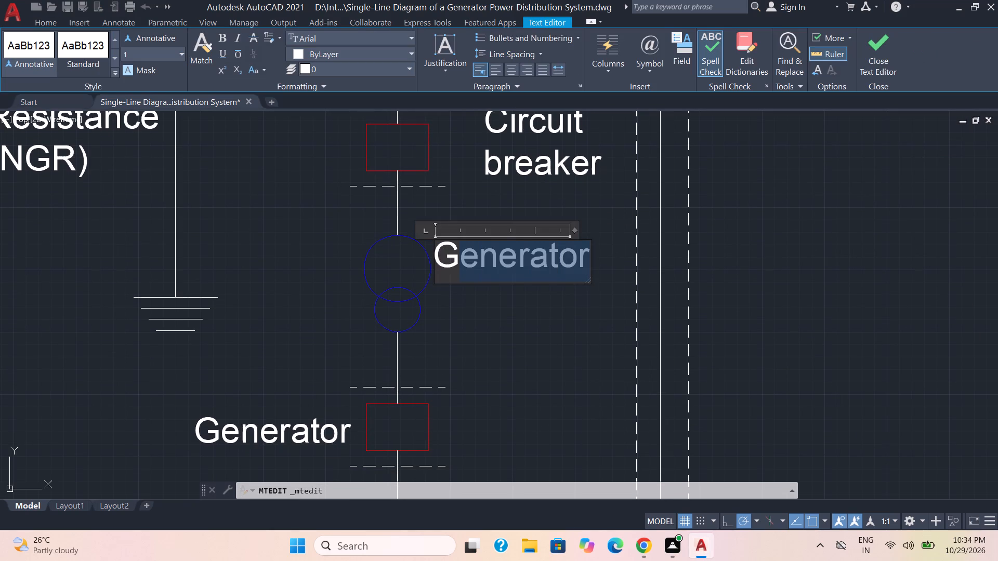
drag(467, 264, 440, 264)
key(BackSpace)
text(HT)
key(Return)
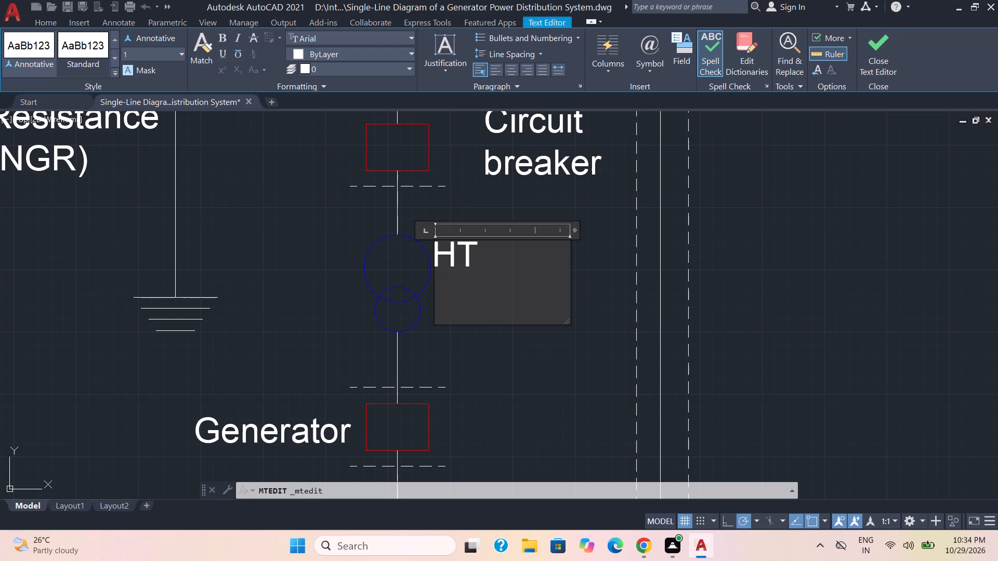
text(Tr)
key(a)
text(nsforner)
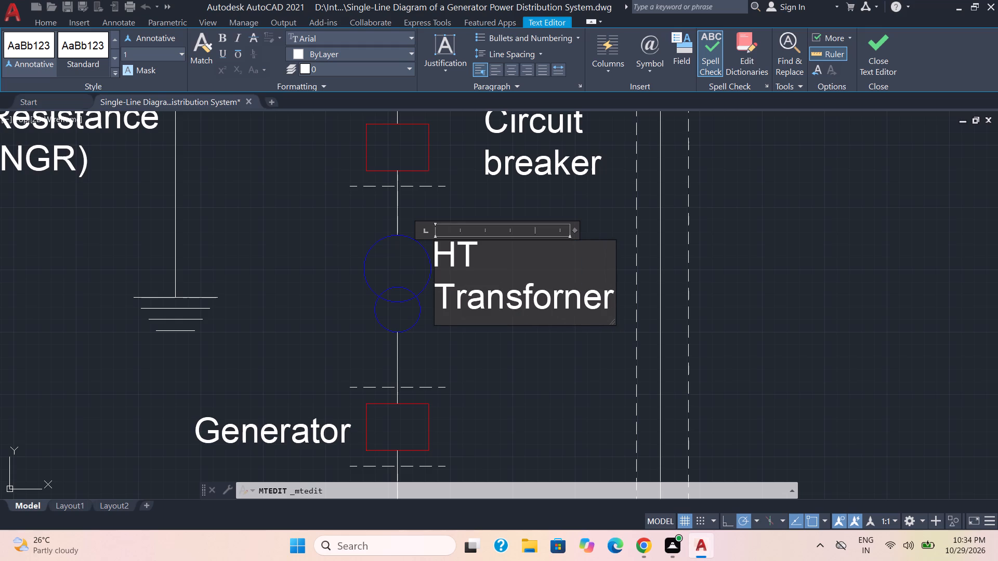
key(Return)
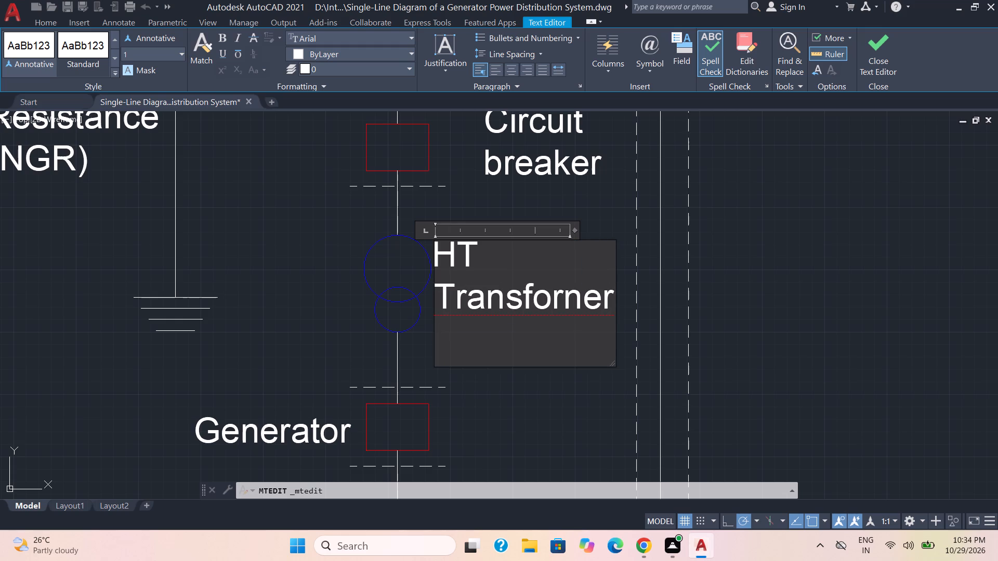
key(shift+l)
key(t)
key(BackSpace)
key(shift+t)
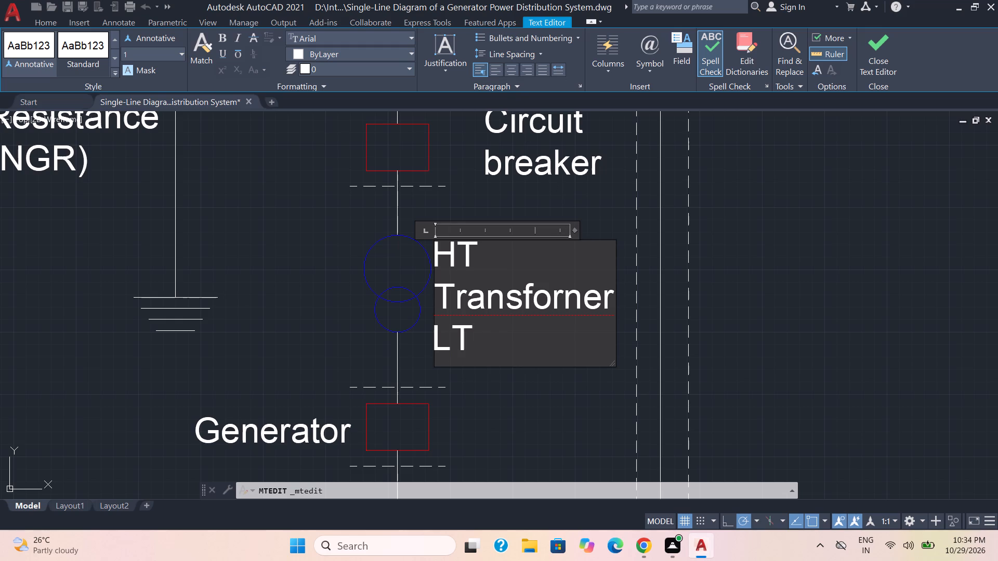
Center-align all three lines of the transformer label.
drag(506, 350, 433, 258)
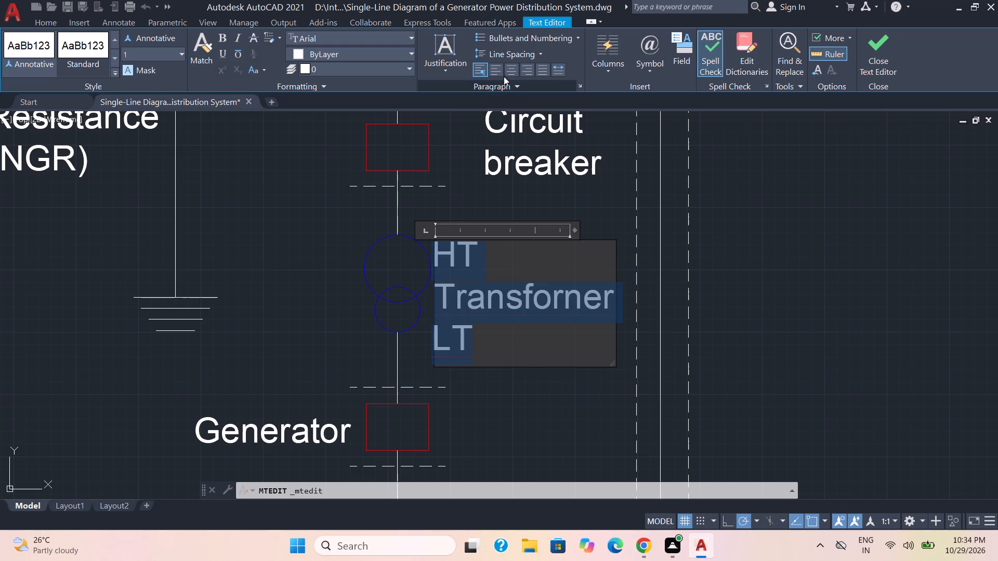
click(504, 73)
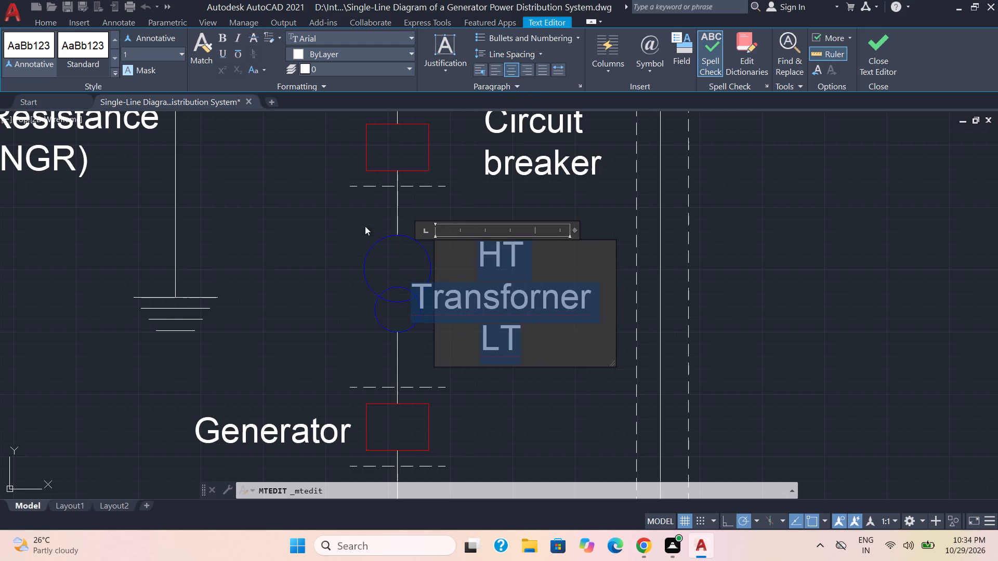
click(300, 232)
Move the three-line transformer label away from the blue circles so that it no longer overlaps them.
click(531, 306)
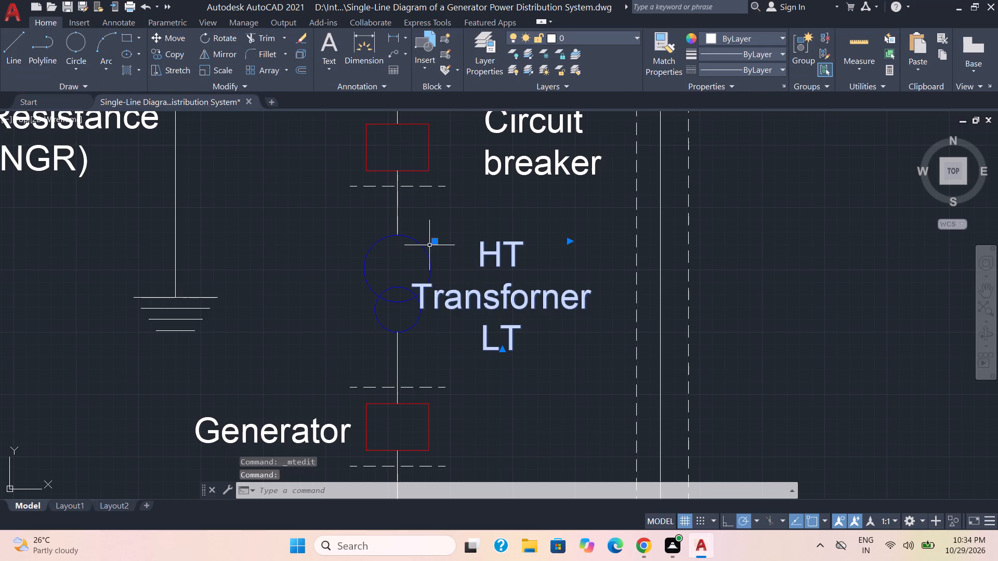
click(170, 32)
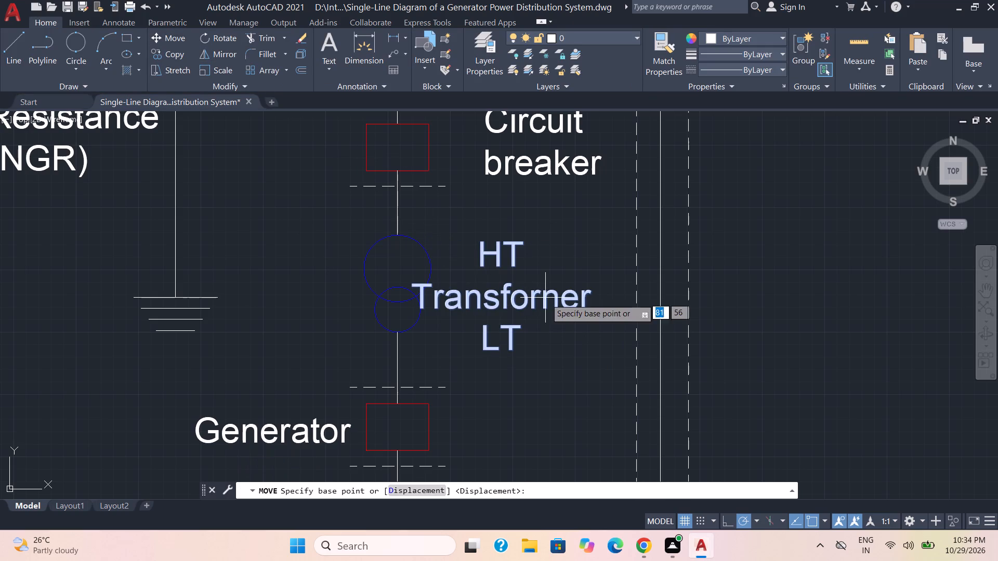
click(518, 300)
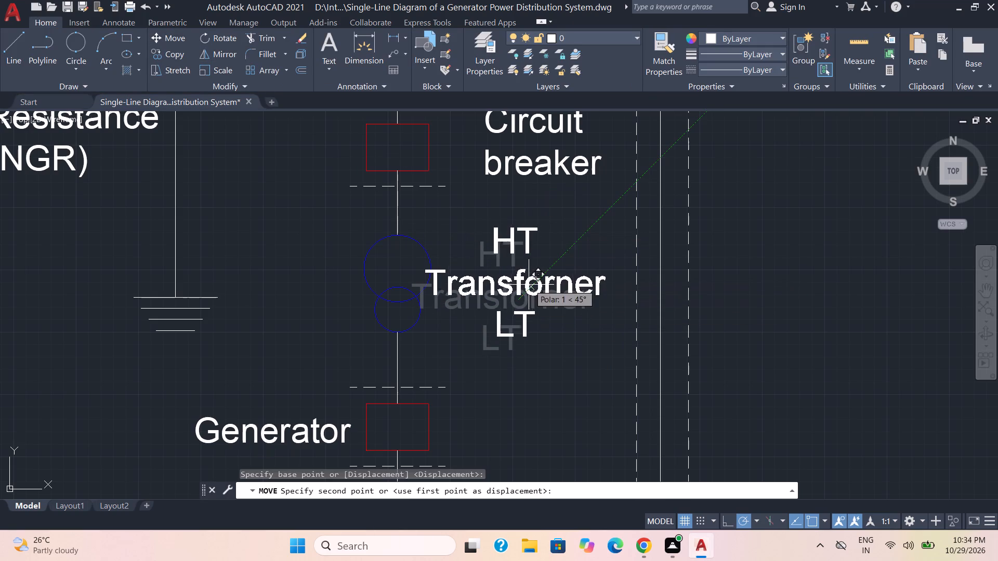
scroll(529, 285, up, 2)
click(555, 305)
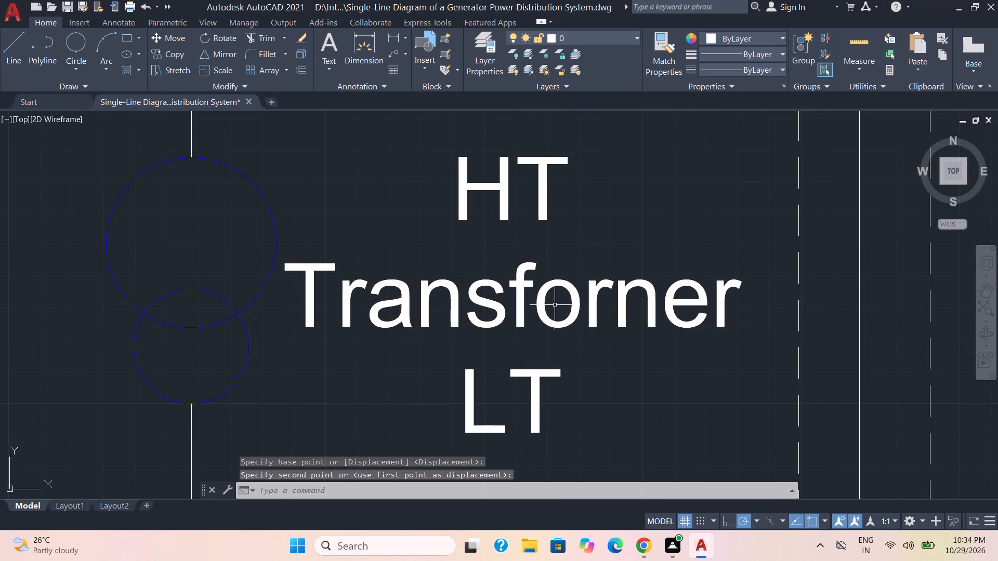
Correct the spelling of the transformer label's middle line to "Transformer".
double_click(575, 312)
click(629, 304)
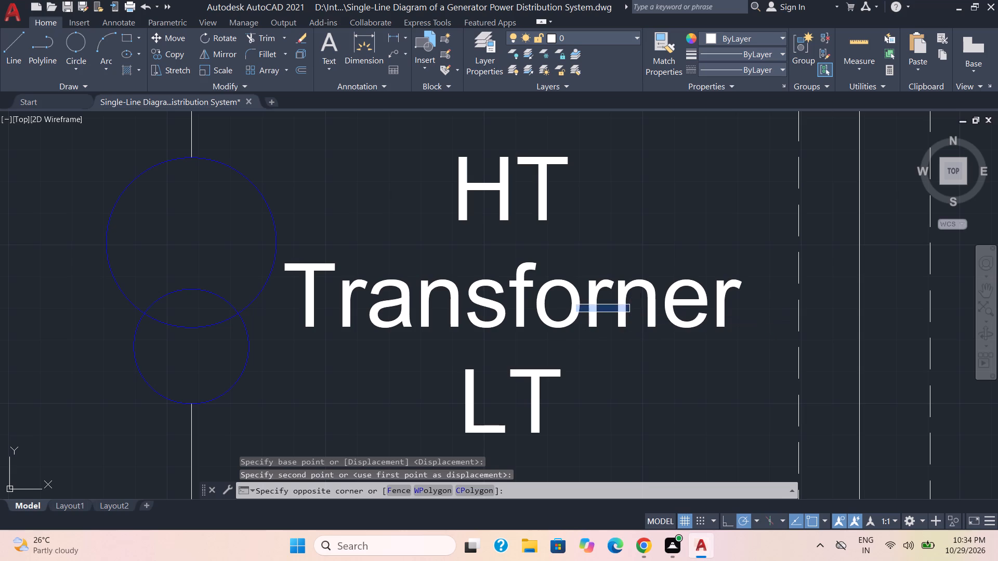
double_click(649, 304)
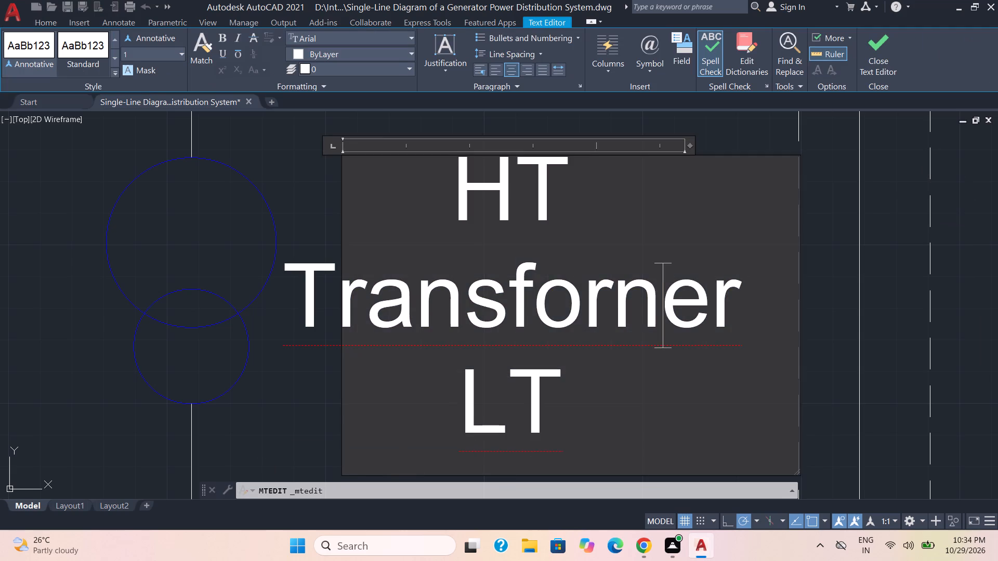
key(BackSpace)
key(m)
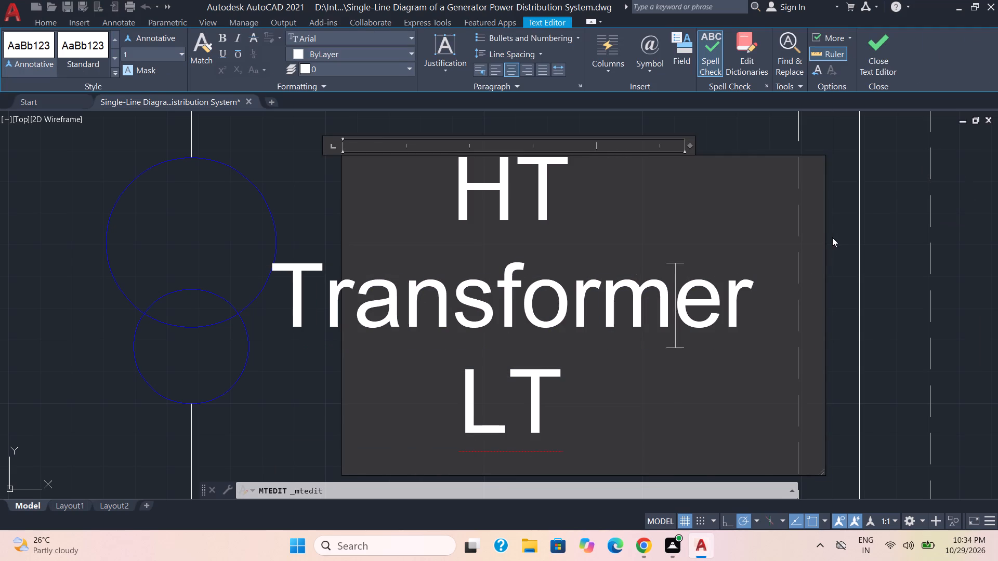
click(834, 237)
Replace the "Generator" label beside the breaker directly below the transformer with "HT Circuit breaker", widened to fit on one line.
scroll(685, 318, down, 3)
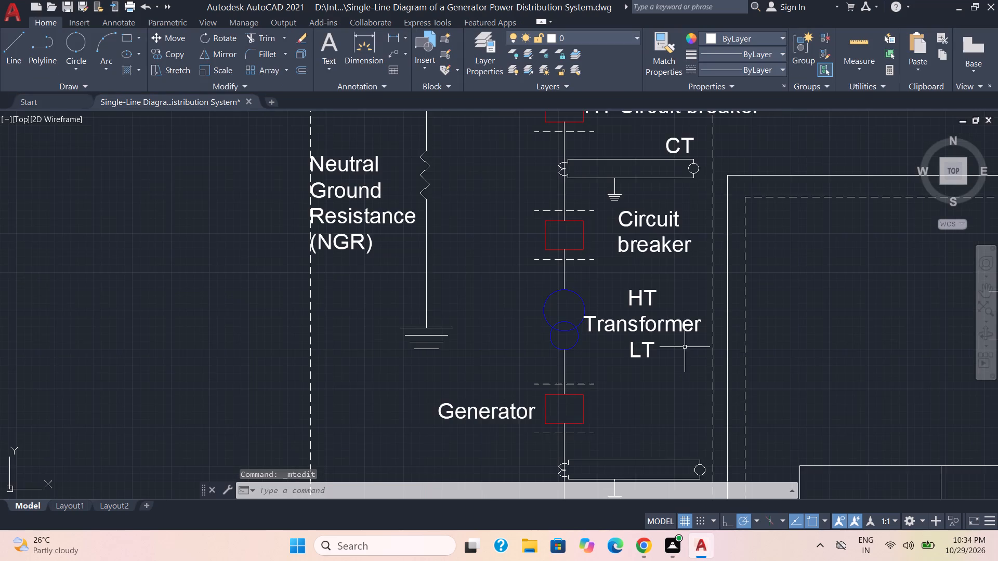
middle_drag(685, 347, 673, 155)
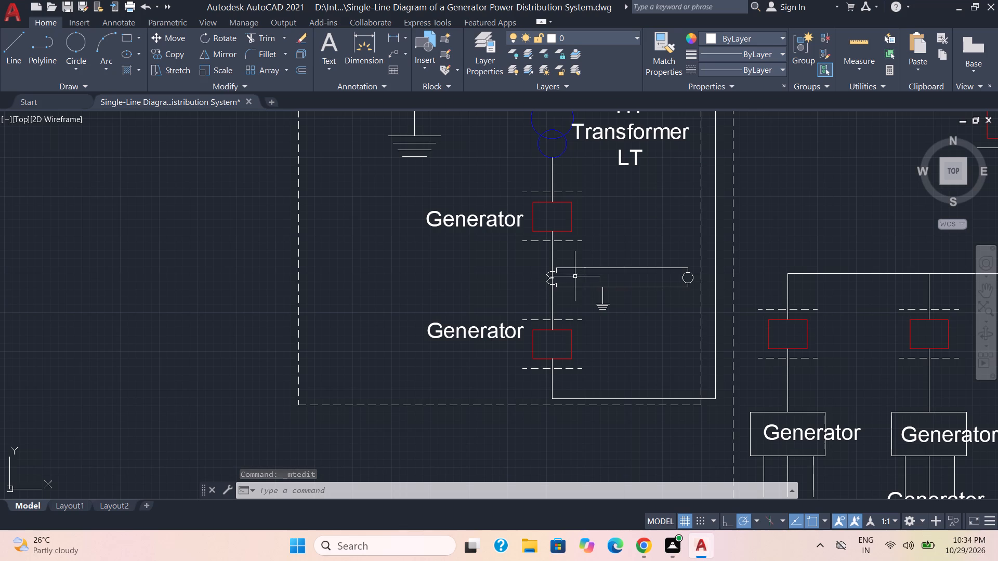
middle_drag(637, 210, 650, 212)
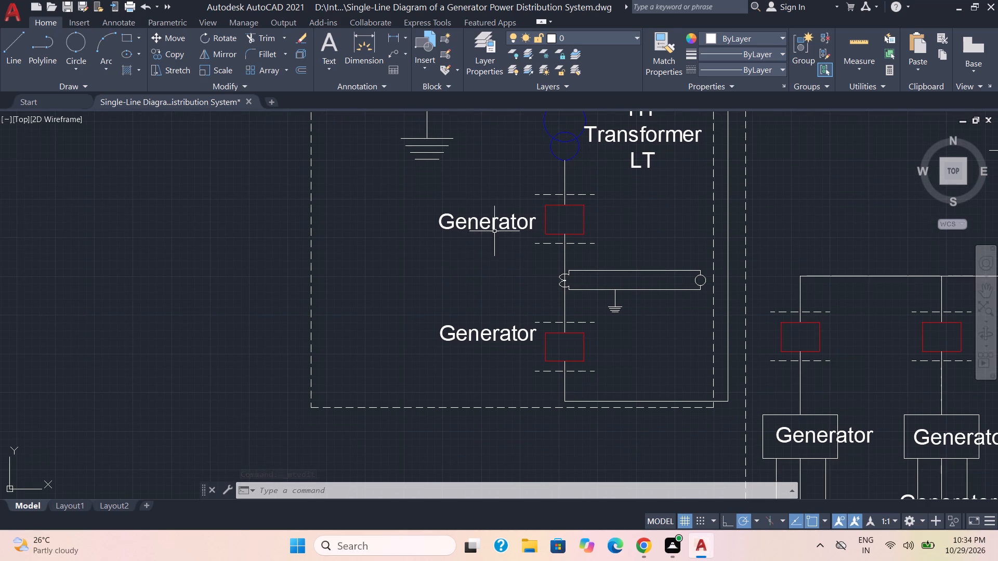
double_click(475, 221)
drag(534, 226, 358, 220)
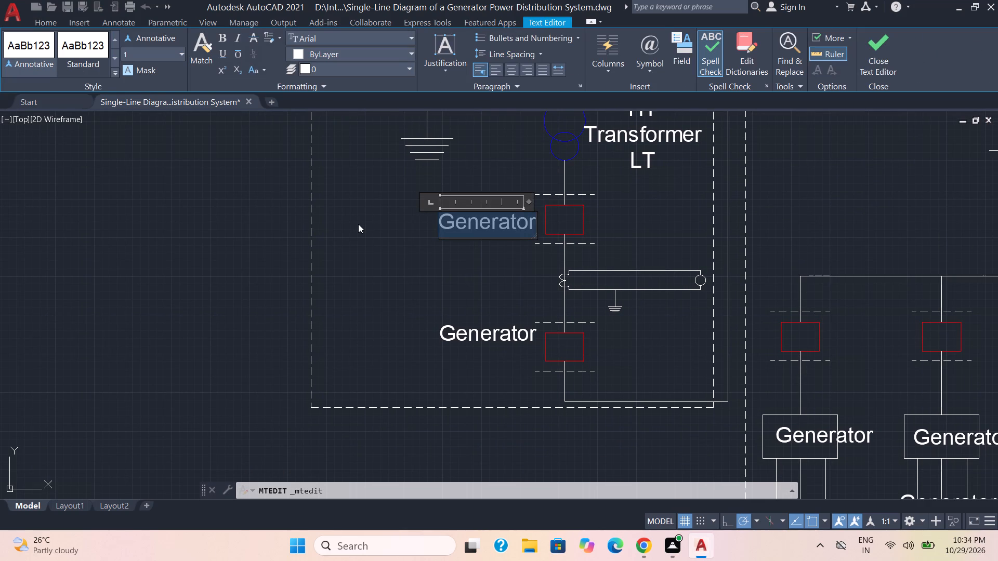
key(shift+h)
key(shift+t)
key(space)
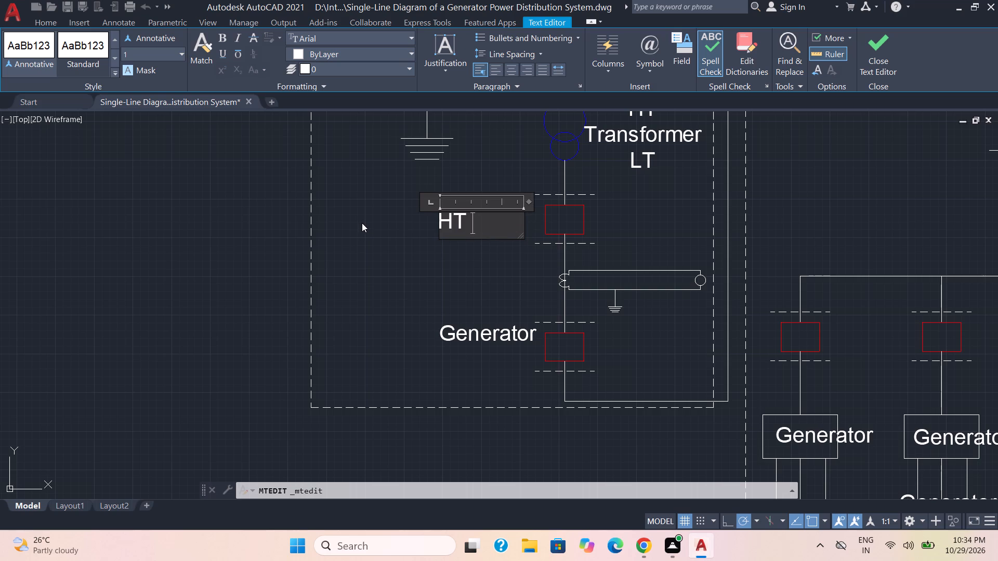
text(Ci)
text(rcui)
key(t)
key(space)
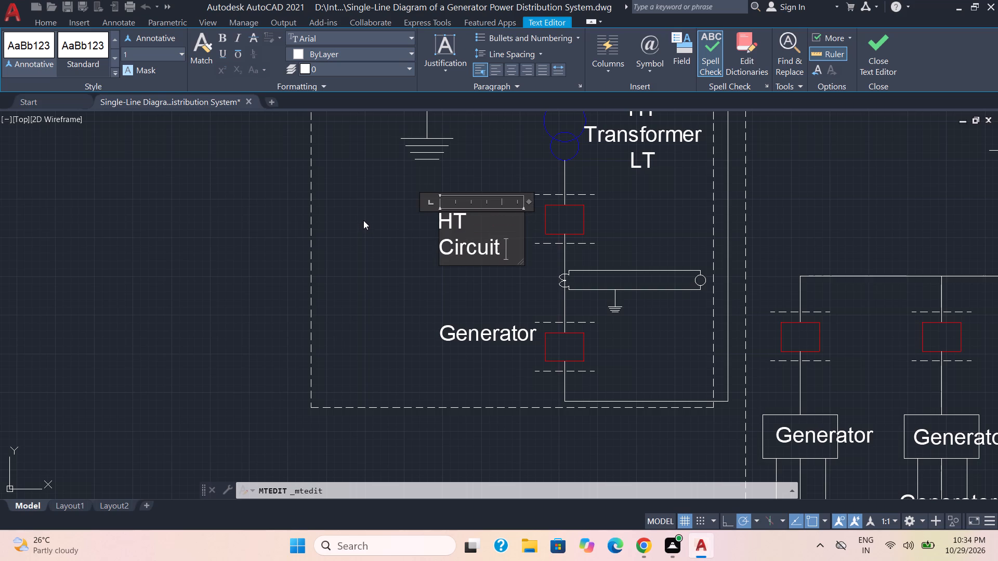
text(break)
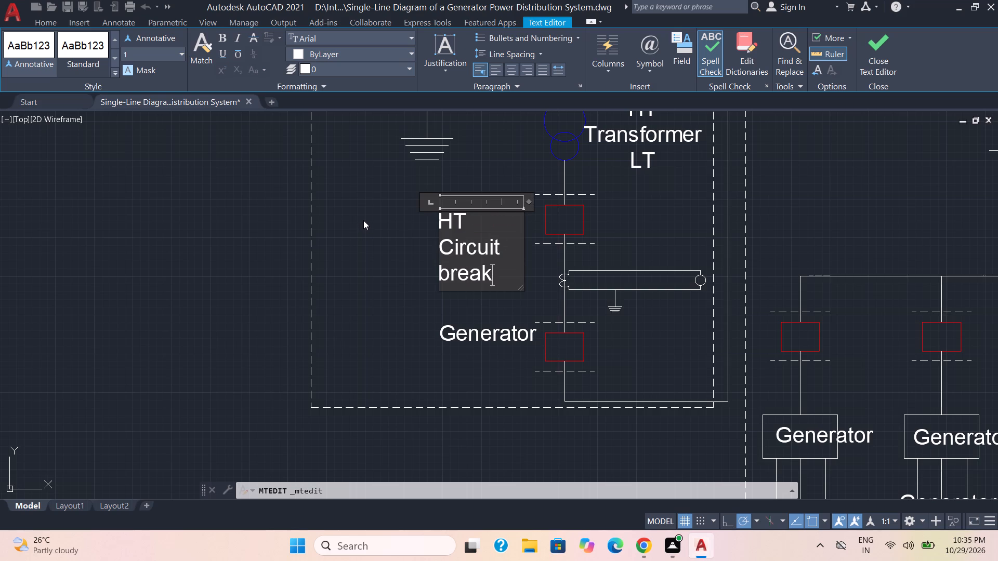
key(e)
key(r)
drag(528, 204, 630, 198)
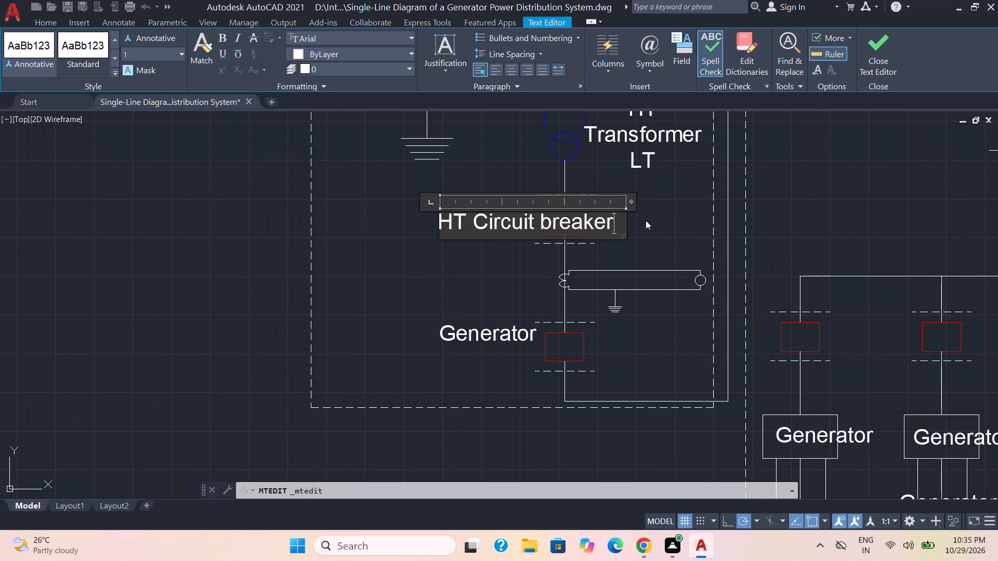
click(647, 225)
Move the "HT Circuit breaker" label below the transformer sideways so it clears the red breaker symbol.
click(511, 228)
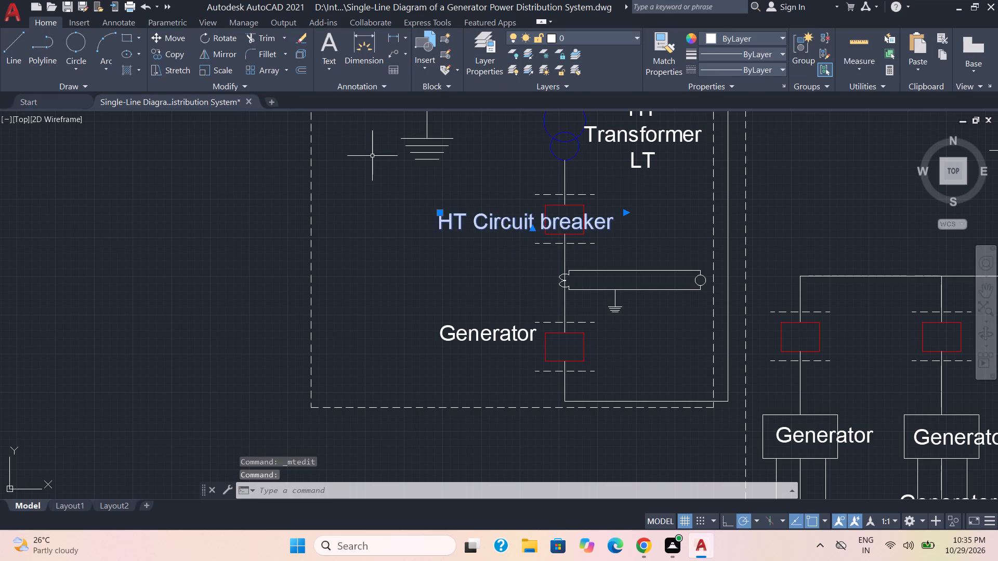
click(174, 41)
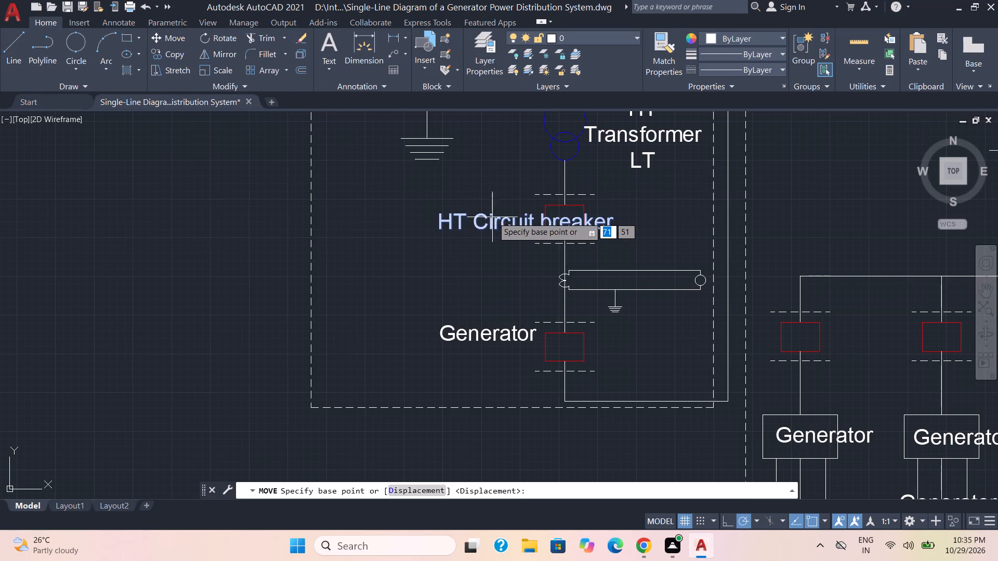
drag(499, 221, 429, 213)
click(429, 213)
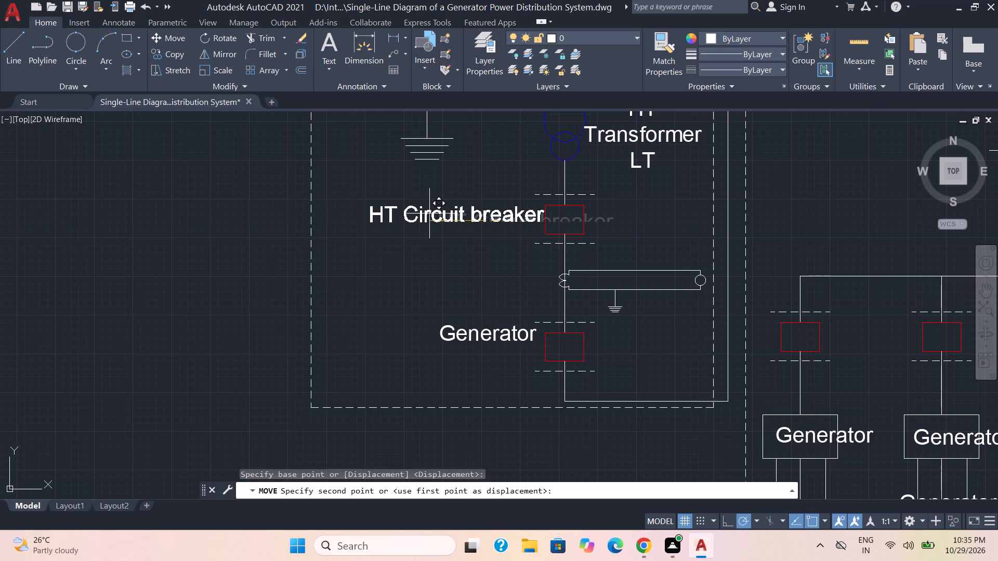
Replace the "Generator" label beside the lowest breaker of the transformer section with "LT Circuit breaker", widened to fit two lines.
double_click(508, 334)
drag(535, 338, 521, 338)
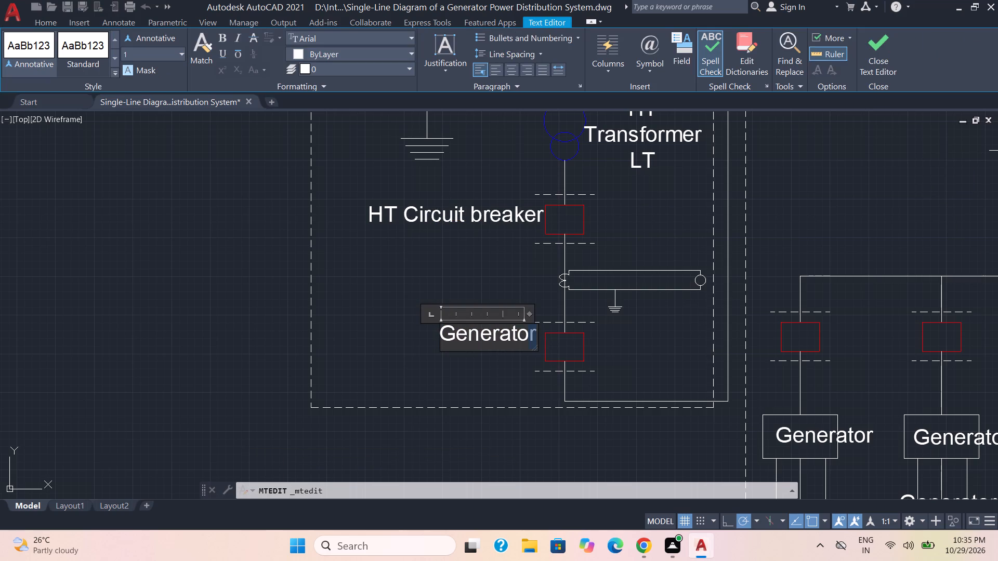
drag(521, 338, 429, 341)
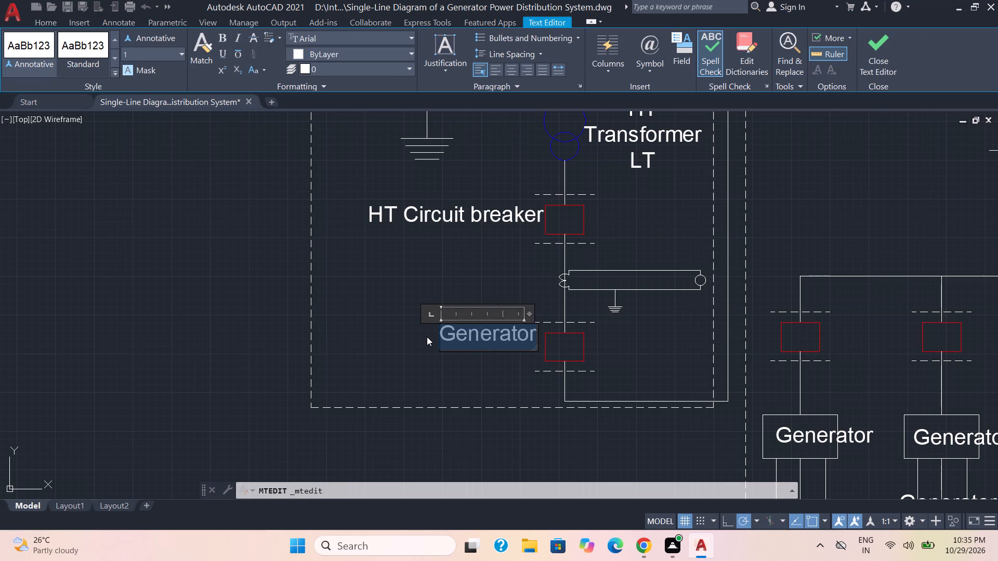
key(shift+l)
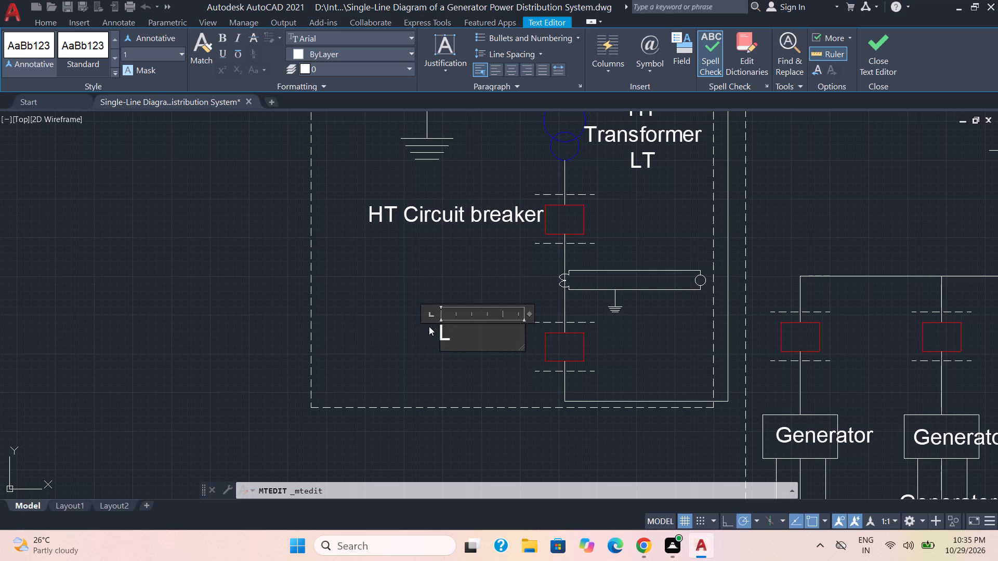
text(T Ci)
text(rc)
key(i)
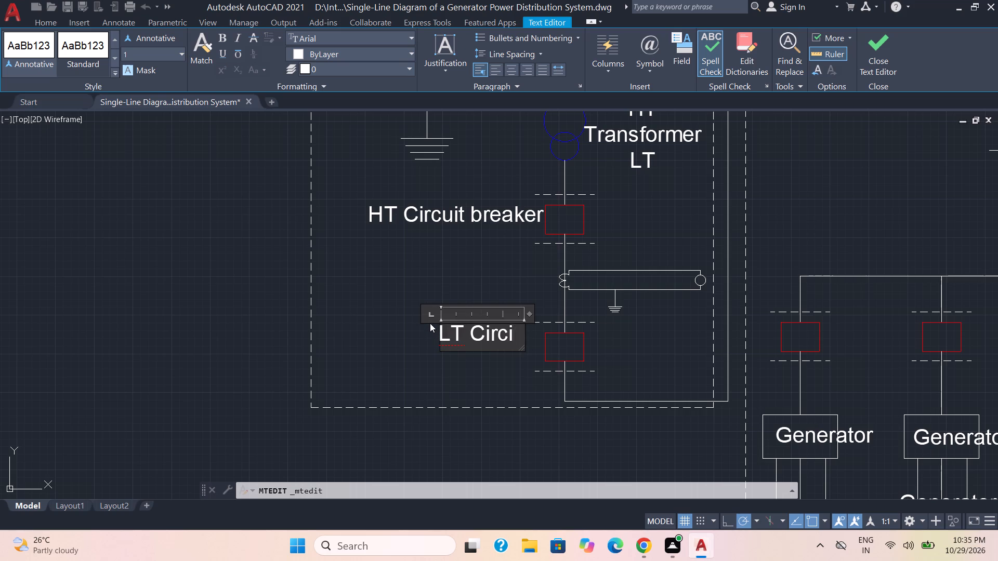
key(BackSpace)
text(ui)
key(t)
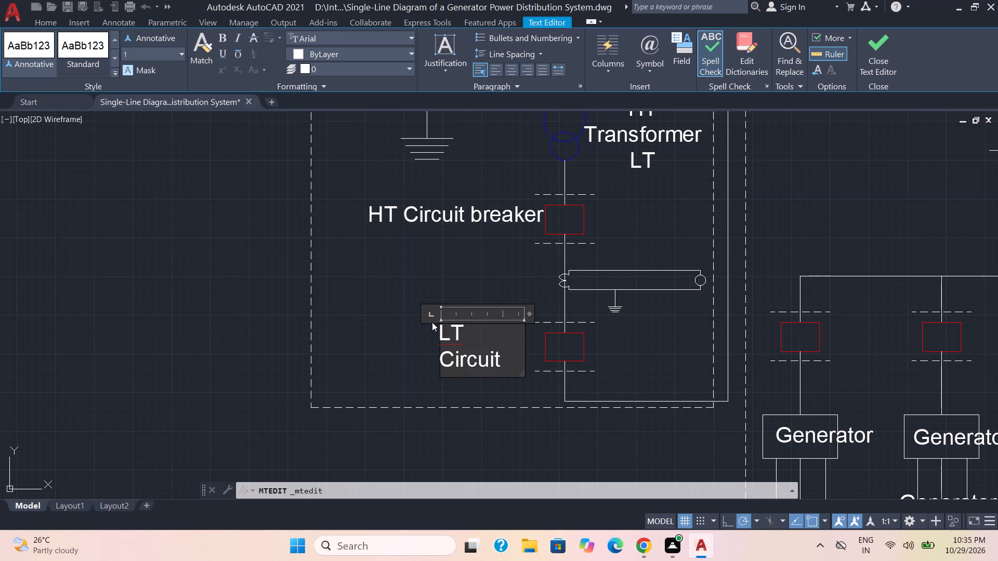
key(space)
key(Return)
text(breaker)
drag(531, 313, 569, 311)
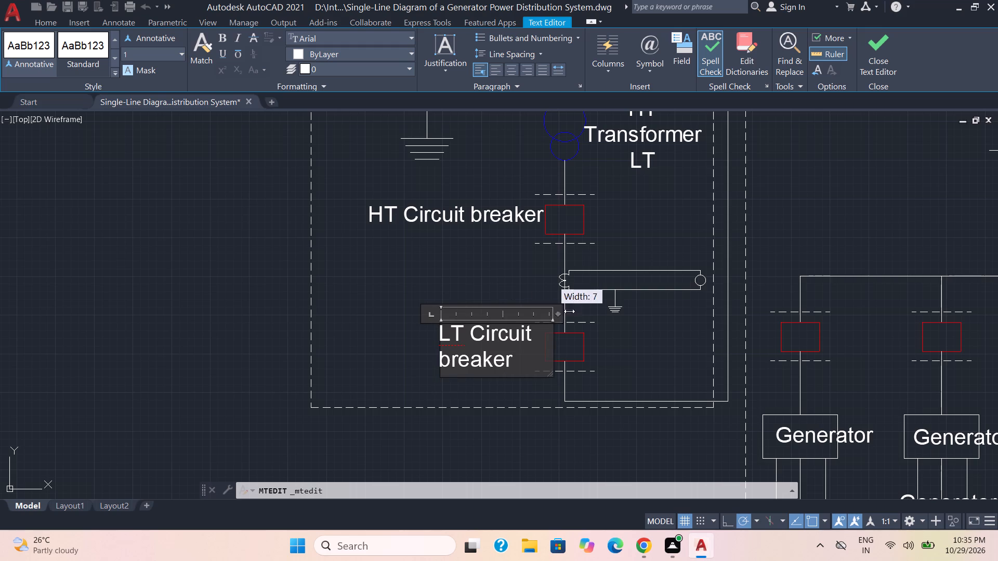
drag(569, 311, 573, 311)
click(489, 275)
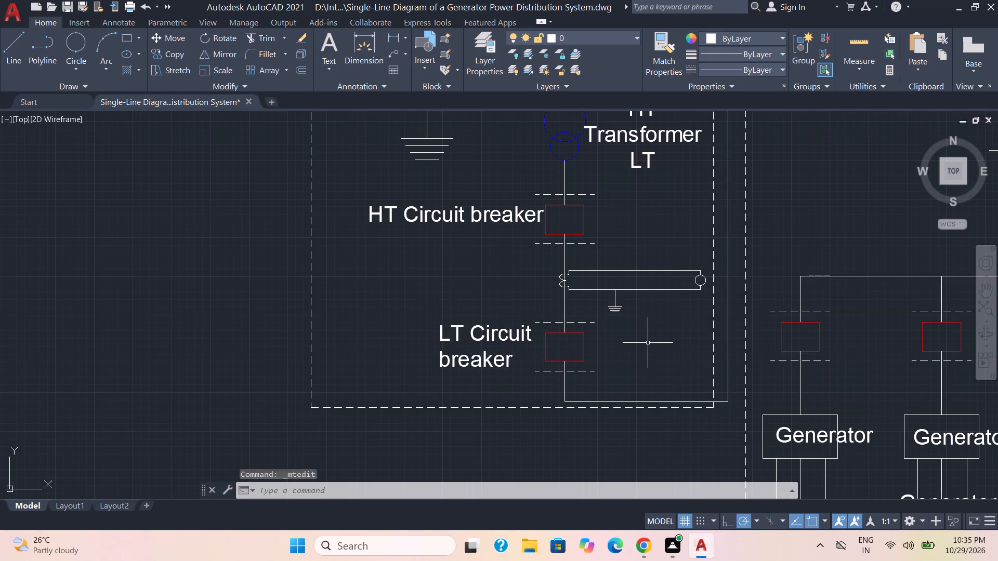
Copy the "CT" label from the upper current transformer to just above the lower current transformer, about 20 units below.
middle_drag(648, 343, 638, 391)
scroll(665, 302, down, 2)
middle_drag(668, 291, 534, 306)
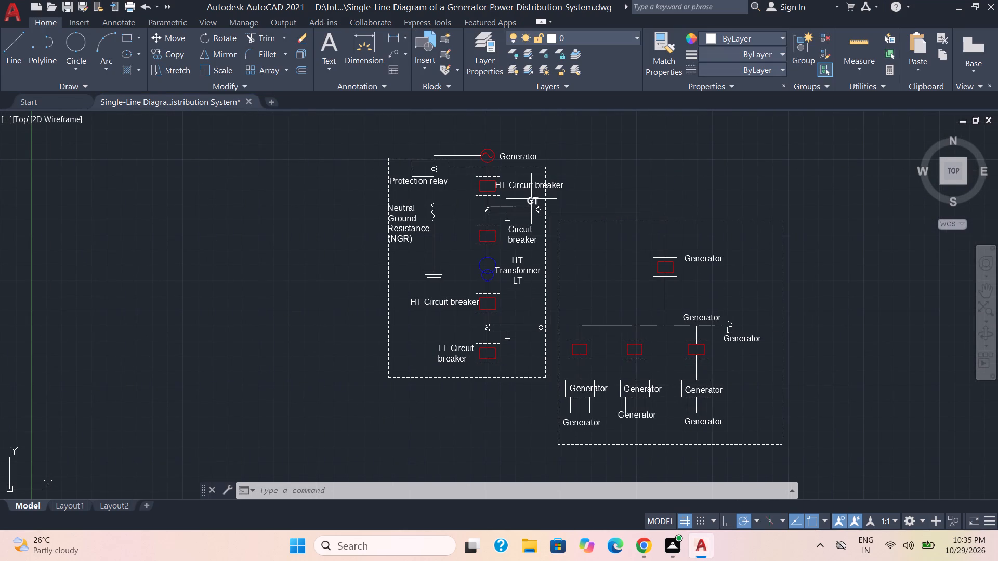
click(531, 199)
click(180, 54)
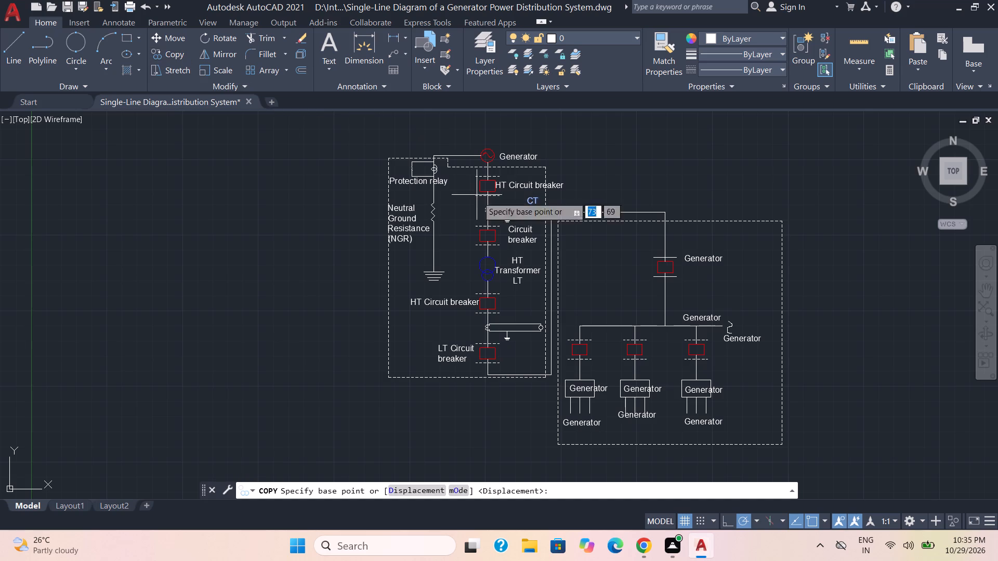
click(531, 199)
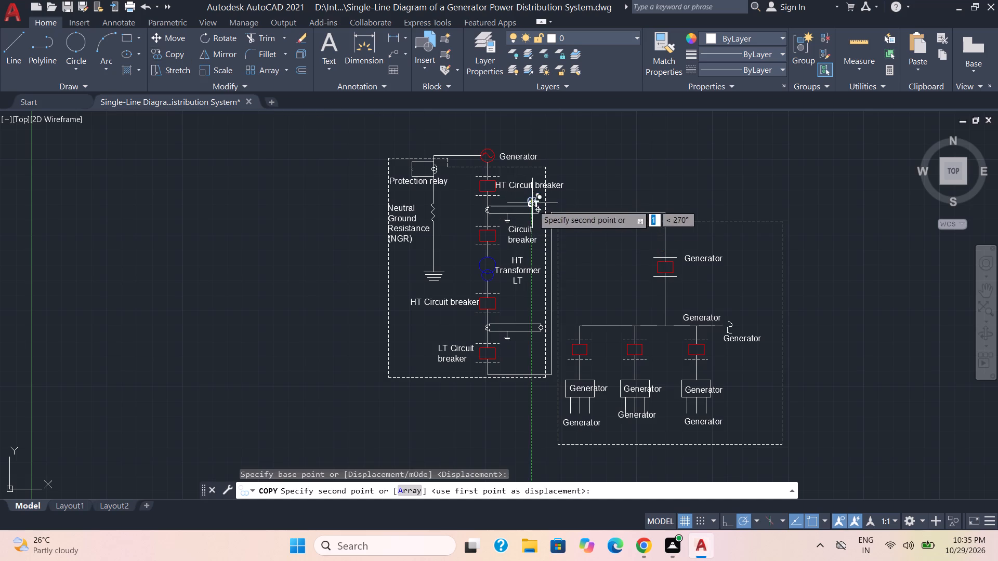
scroll(530, 316, up, 3)
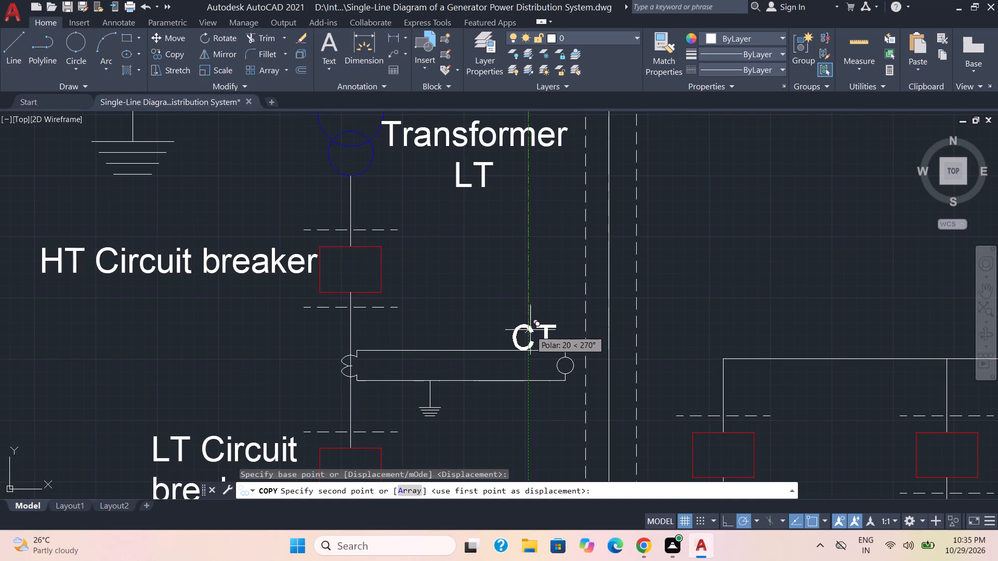
click(533, 324)
key(Escape)
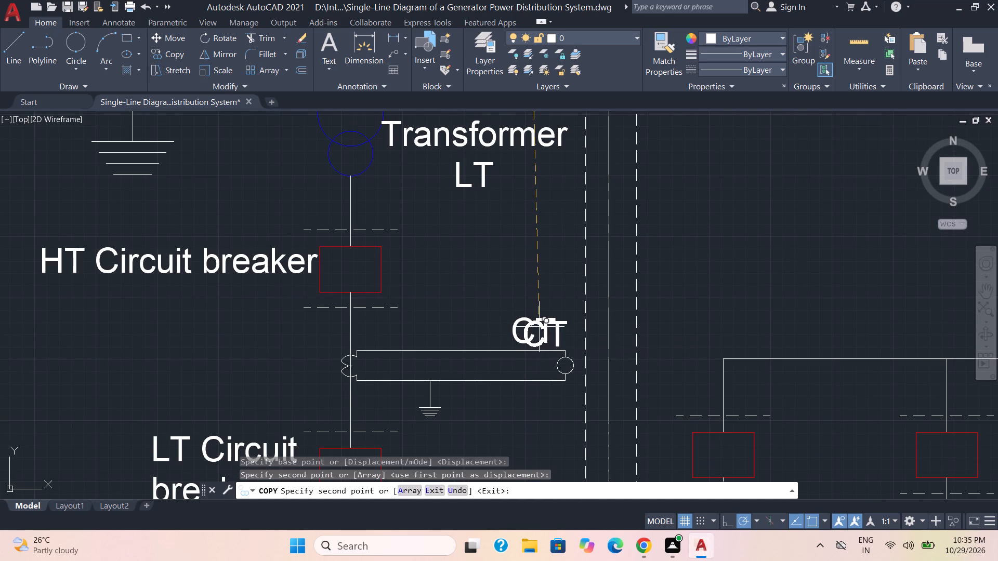
Delete the "Generator" labels beside the distribution section's incoming breaker and below the curved symbol at the busbar's end.
scroll(693, 327, down, 2)
middle_drag(725, 363, 408, 287)
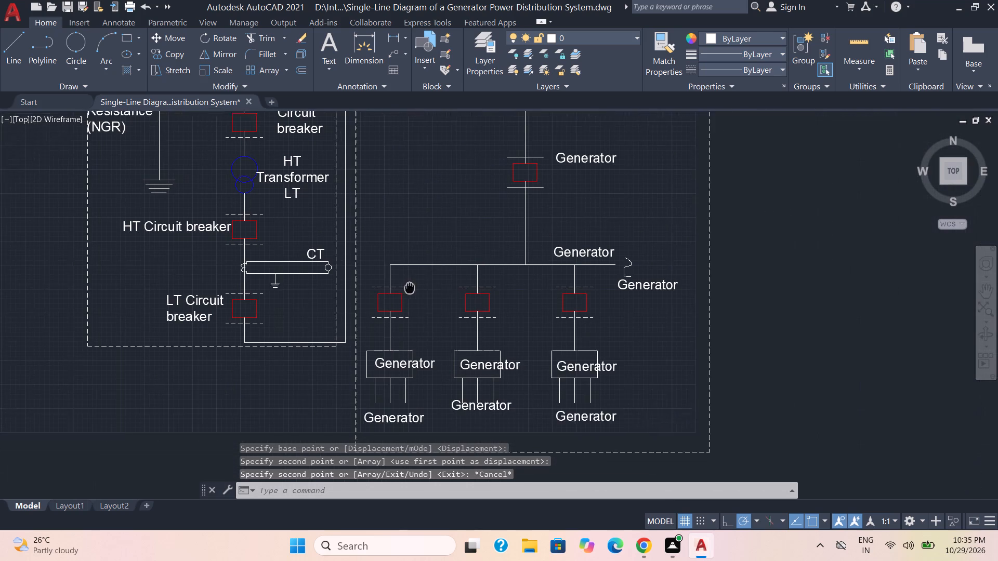
middle_drag(408, 287, 405, 283)
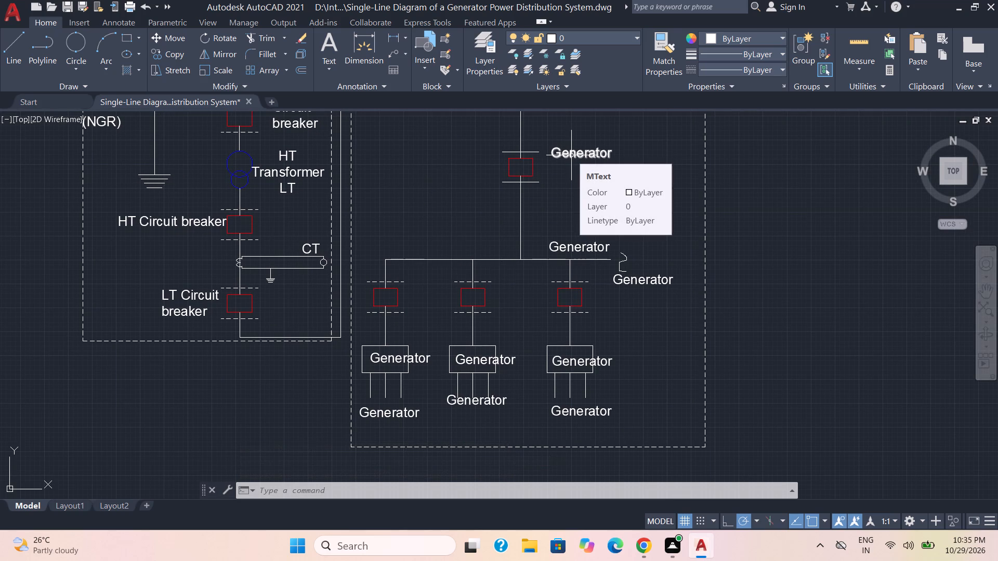
click(571, 155)
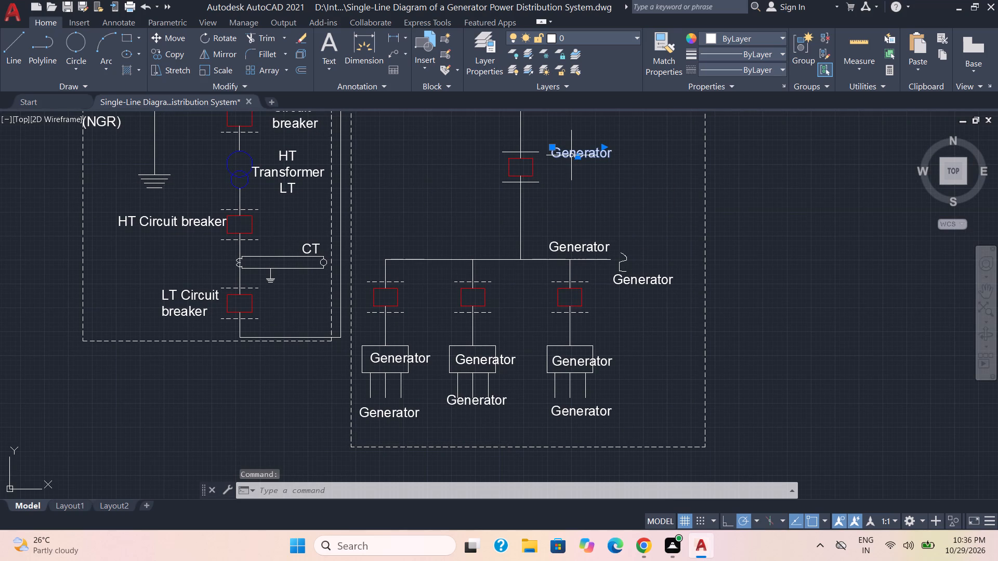
key(Delete)
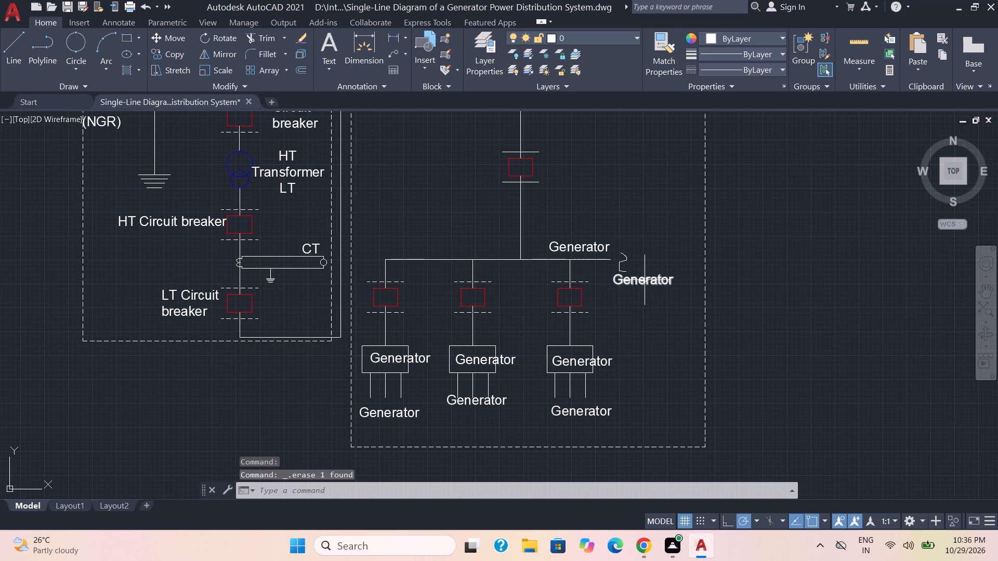
click(645, 280)
key(Delete)
Copy the "LT Circuit breaker" label to below the curved symbol at the busbar's end and beside the distribution section's incoming breaker.
click(189, 302)
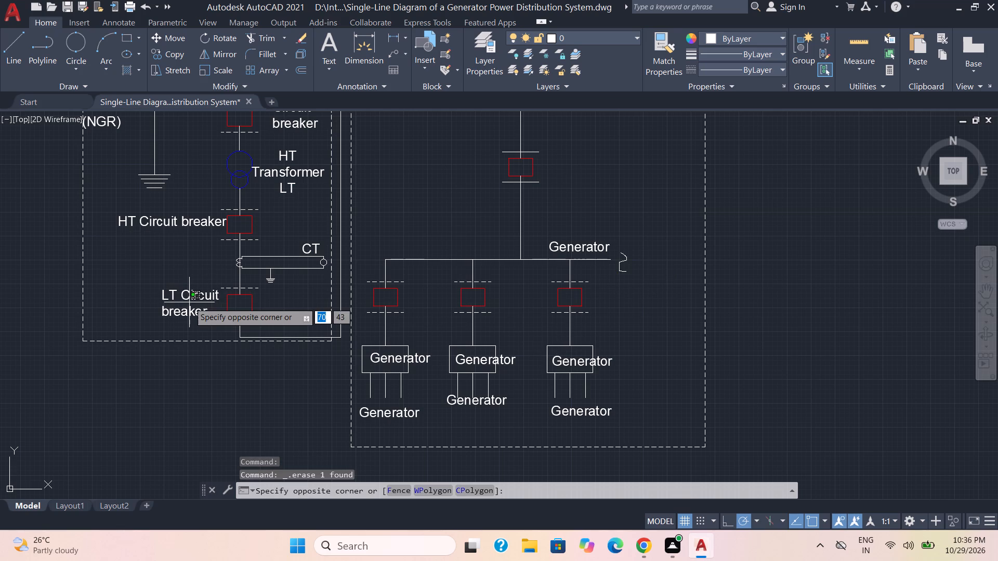
click(189, 292)
click(169, 58)
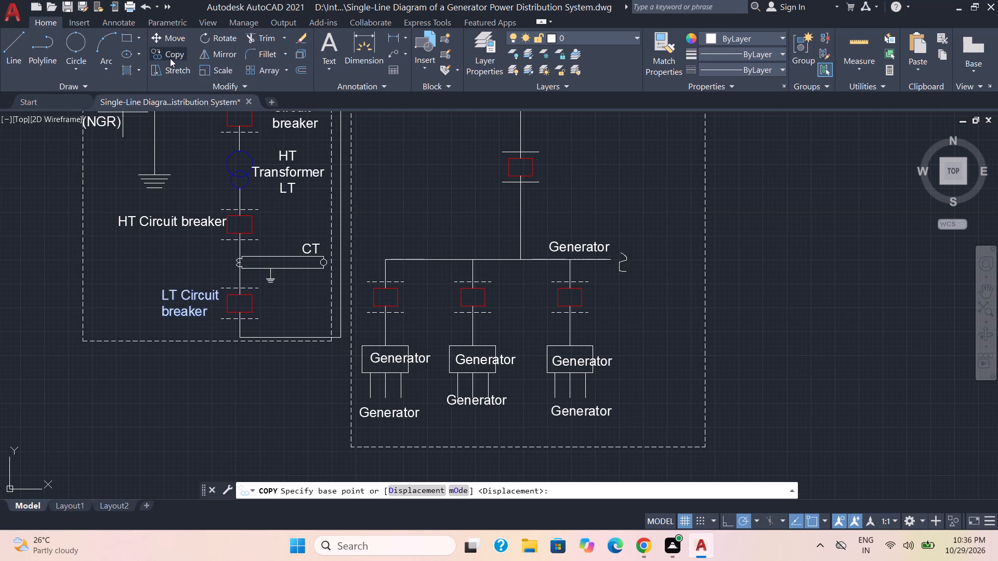
click(183, 301)
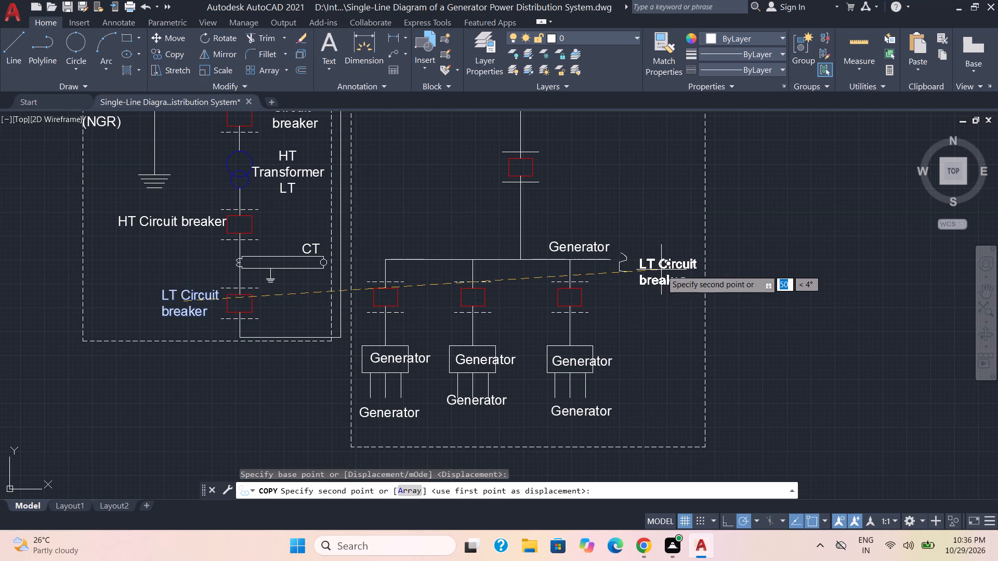
click(632, 287)
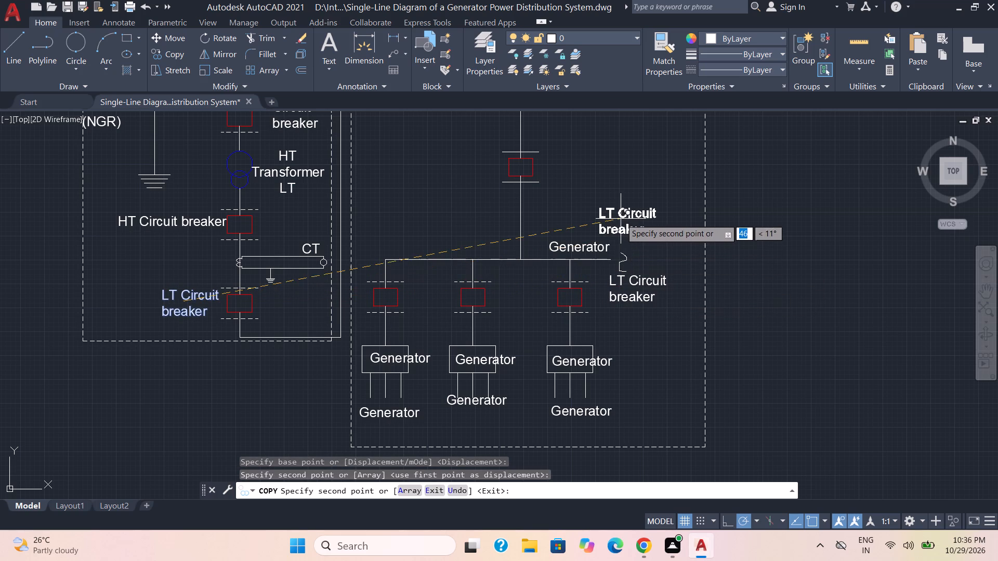
middle_drag(621, 219, 627, 308)
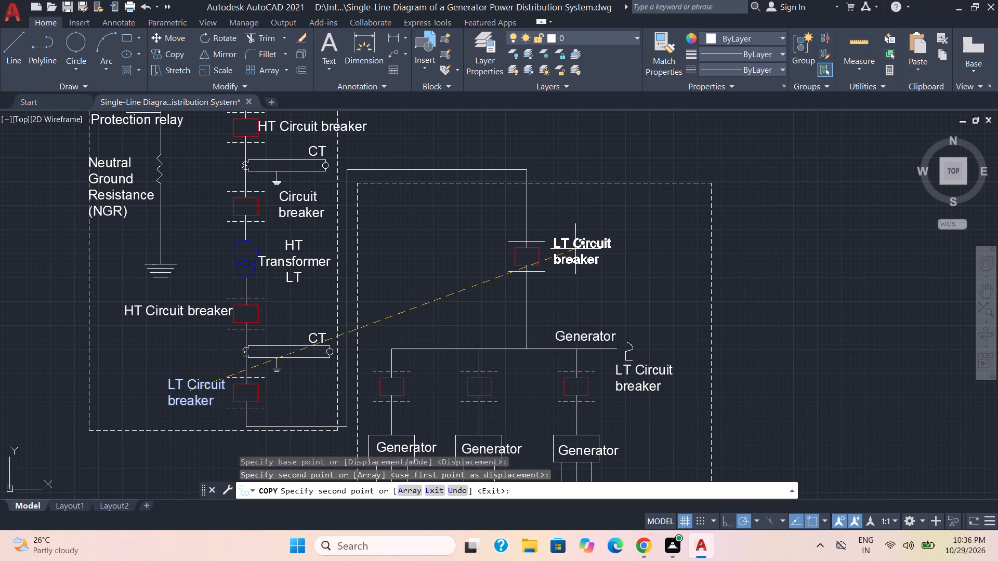
click(575, 249)
scroll(625, 295, down, 2)
middle_drag(637, 368, 633, 343)
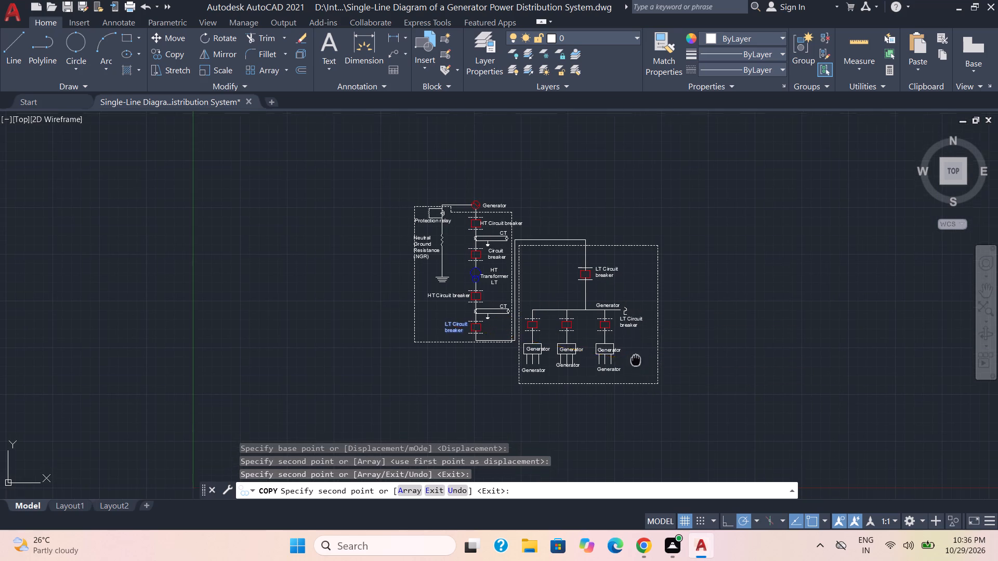
middle_drag(633, 343, 612, 304)
key(Escape)
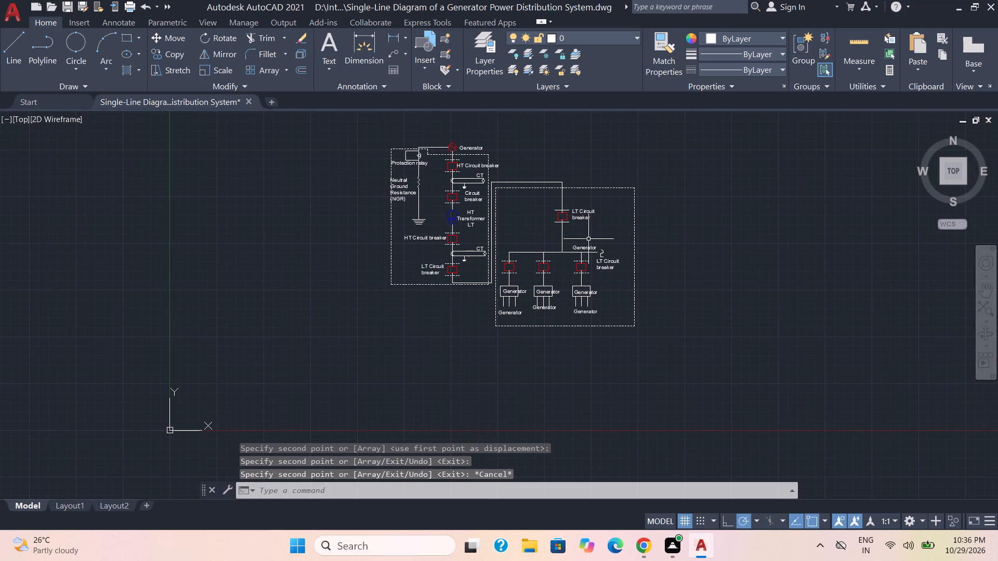
Replace the "Generator" label above the busbar with "PCC 3 Ph", widened to fit on one line.
scroll(588, 248, up, 3)
double_click(588, 249)
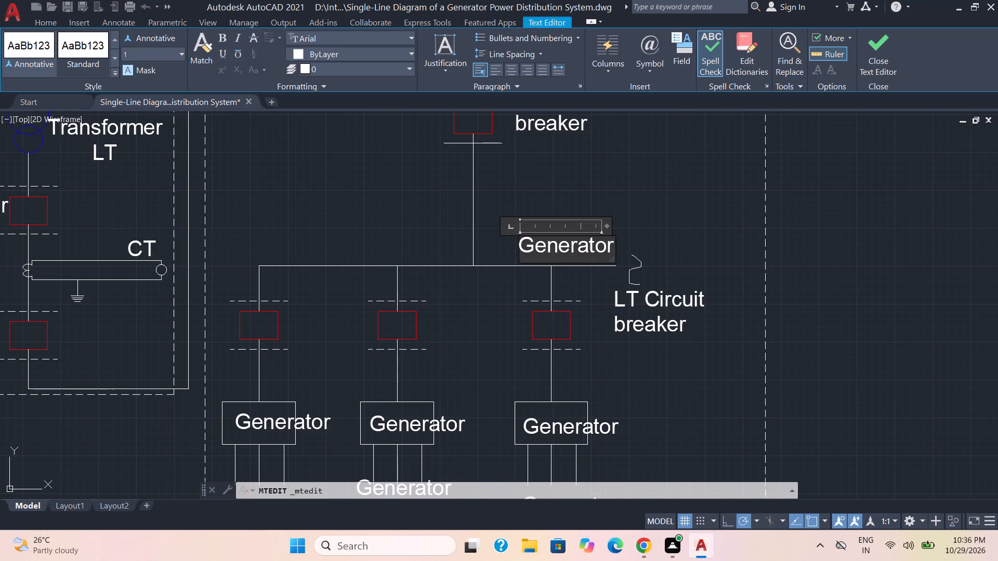
drag(610, 248, 519, 251)
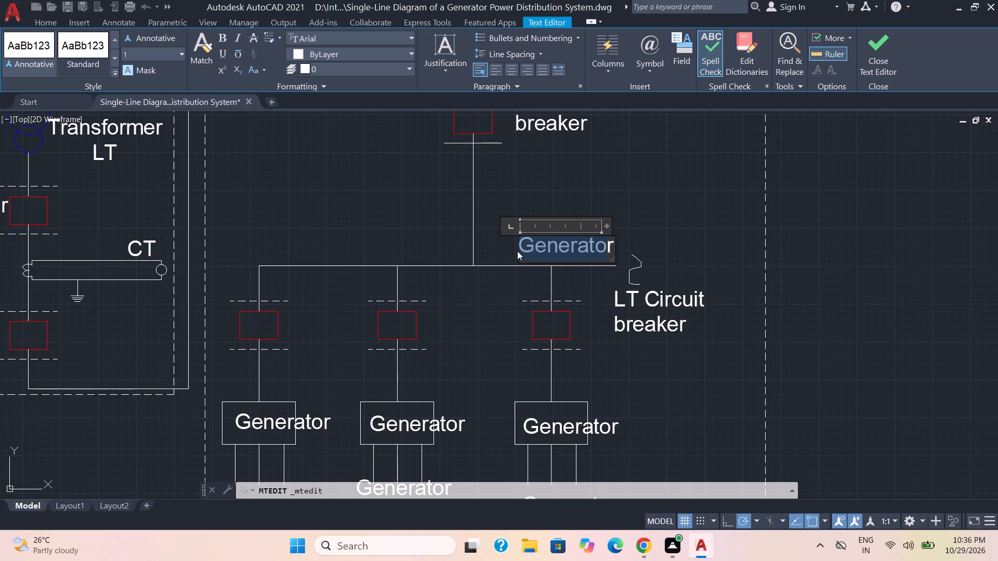
key(Delete)
drag(533, 244, 511, 250)
key(Delete)
key(shift+p)
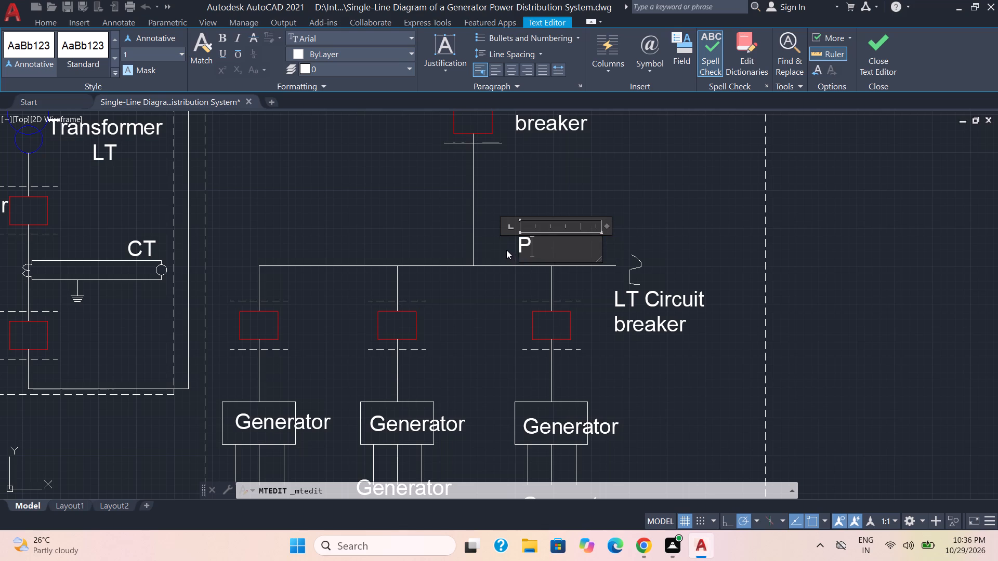
key(shift+c)
text(C 3)
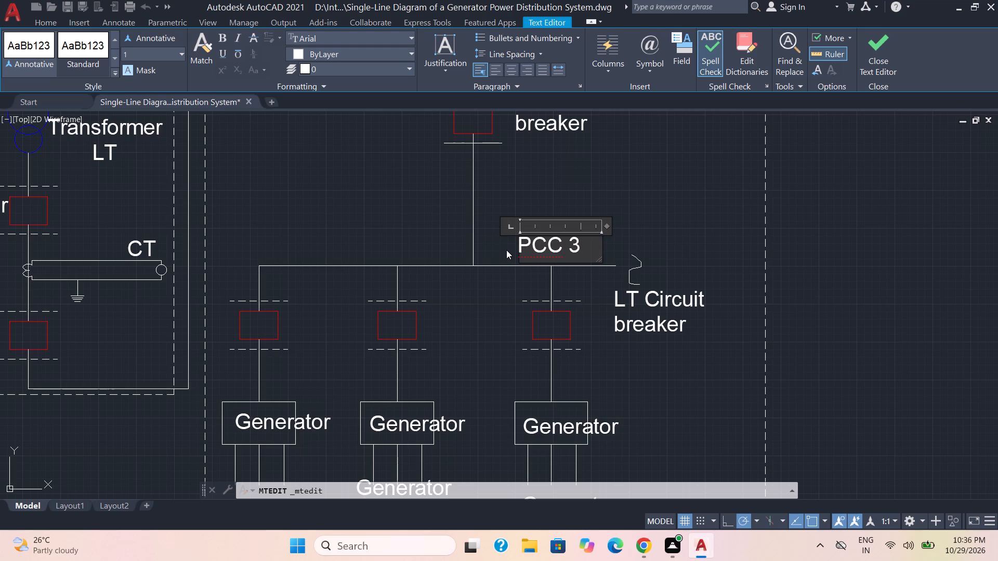
key(space)
key(shift+p)
key(h)
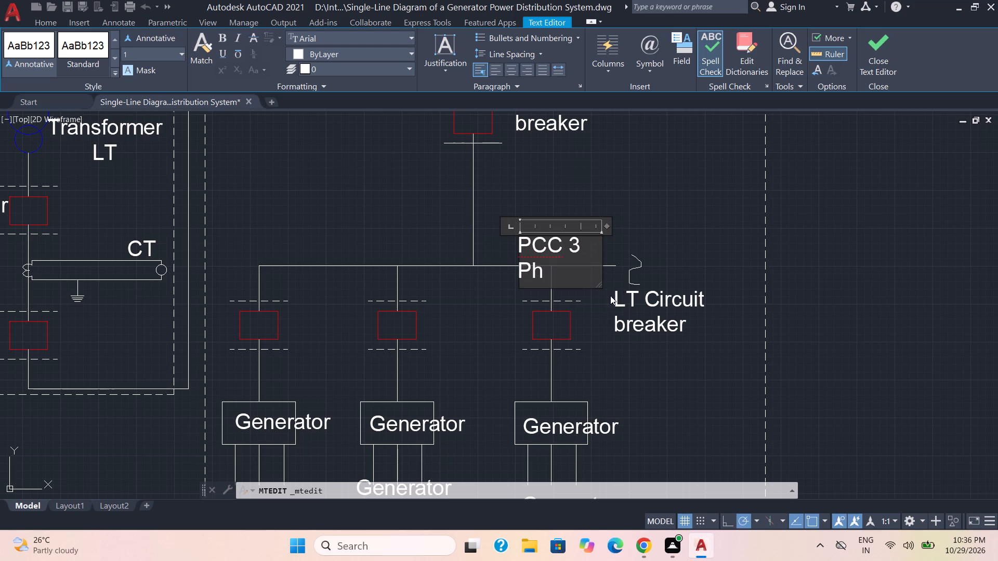
drag(603, 225, 626, 223)
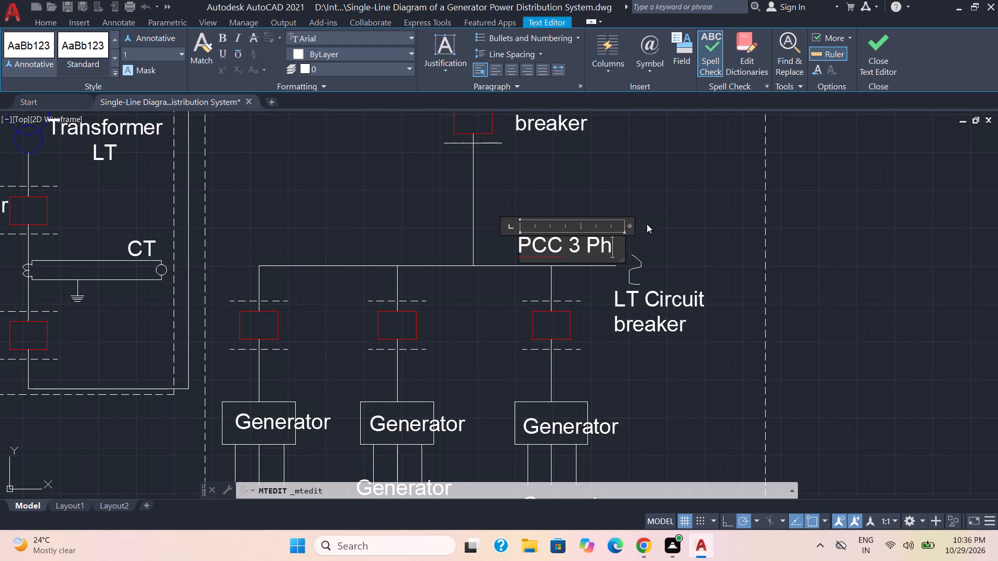
click(673, 231)
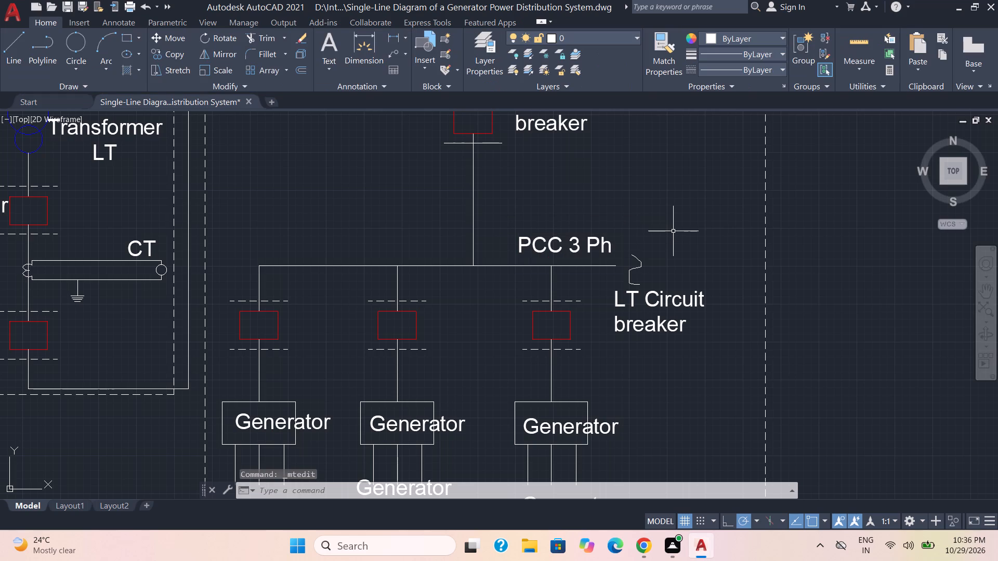
Replace the "Generator" label in the feeder box nearest the busbar's curved symbol with "MCC".
middle_drag(624, 390, 634, 350)
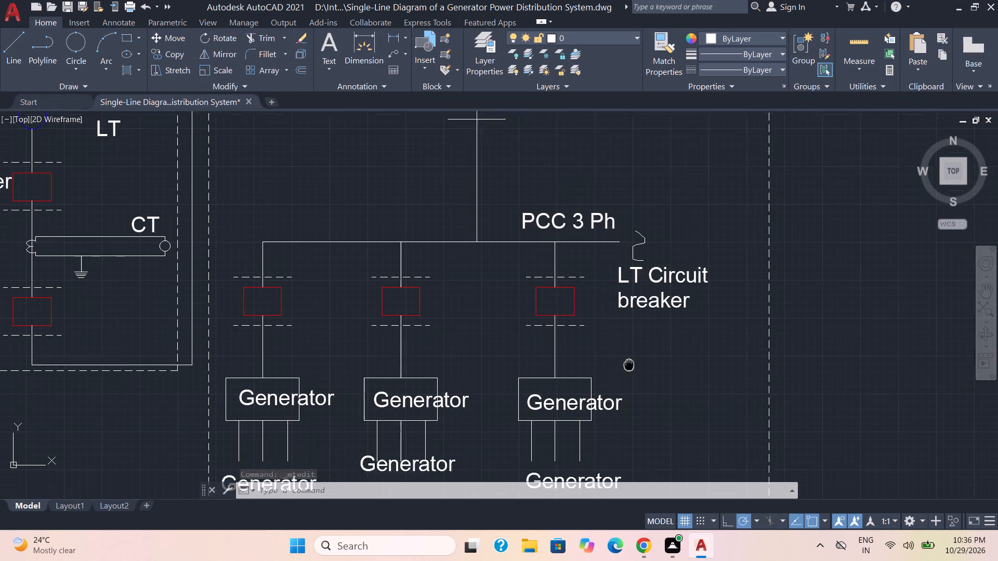
middle_drag(634, 350, 686, 217)
click(629, 253)
click(629, 253)
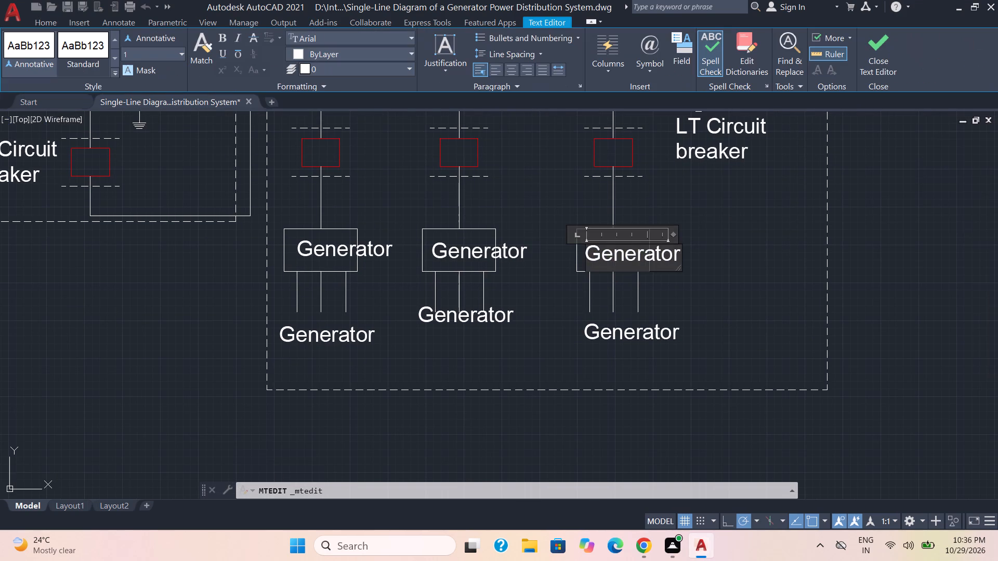
drag(676, 256, 569, 254)
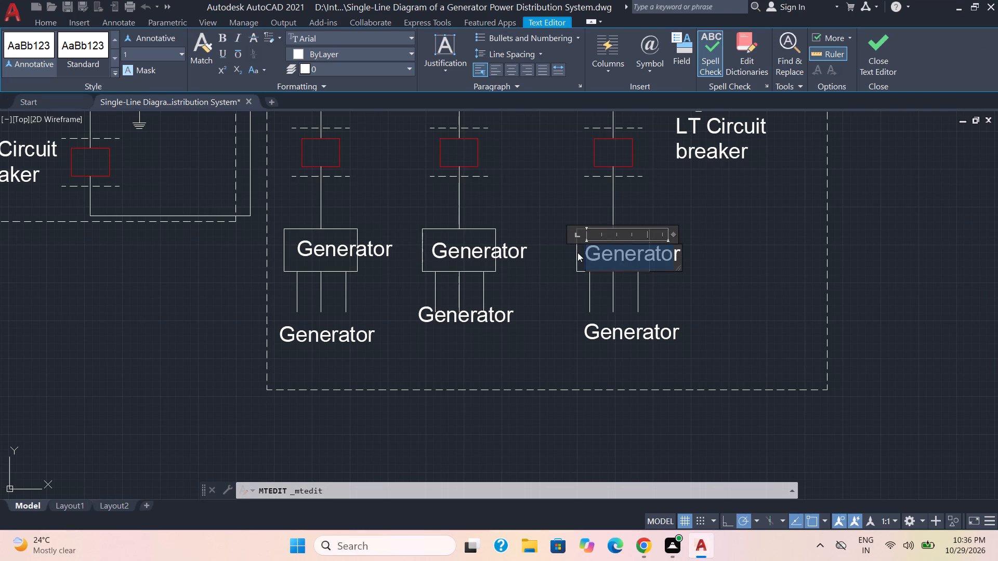
key(BackSpace)
key(Right)
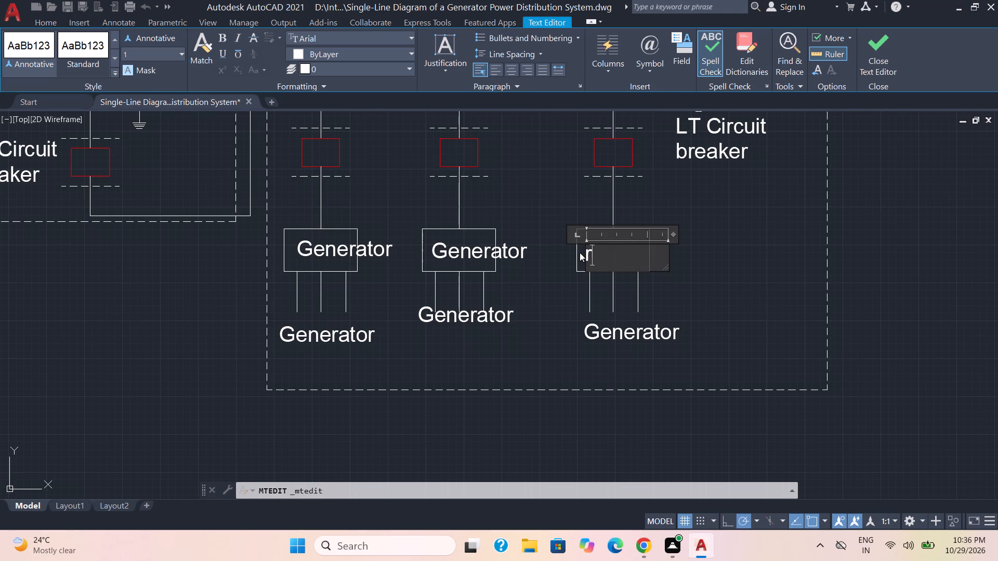
key(BackSpace)
text(MCC)
click(733, 272)
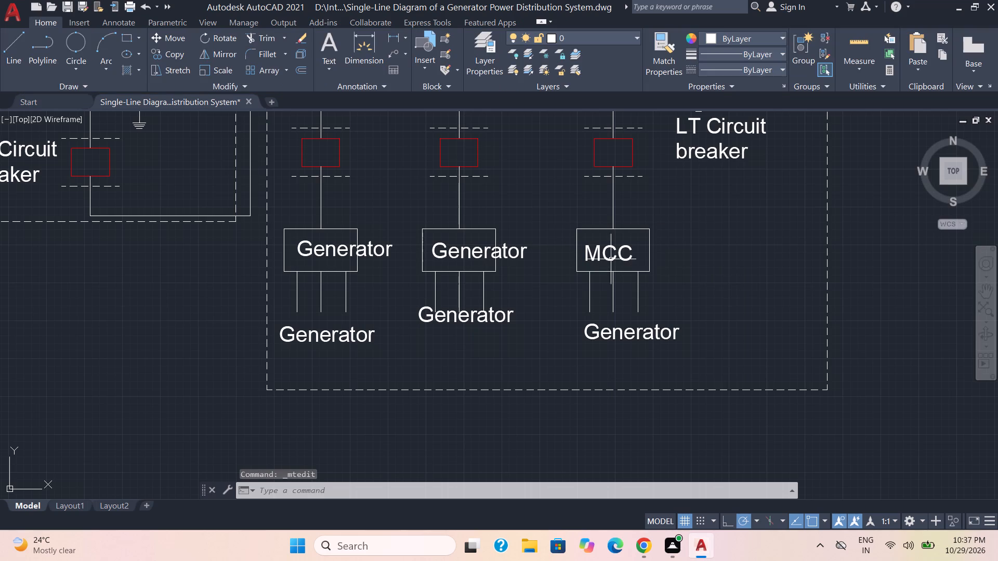
Delete the "Generator" labels in the other two feeder boxes of the distribution section.
click(507, 255)
click(345, 250)
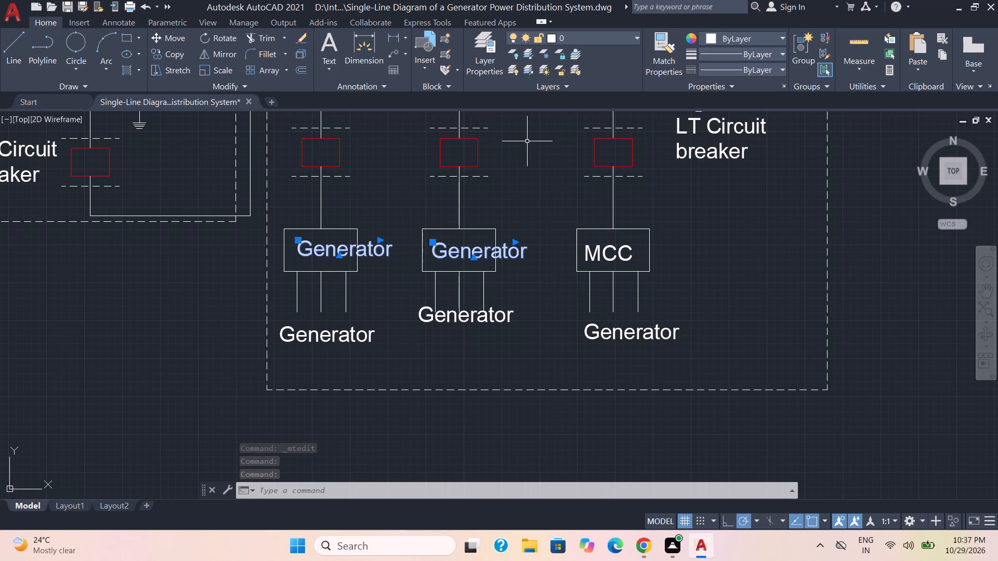
key(Delete)
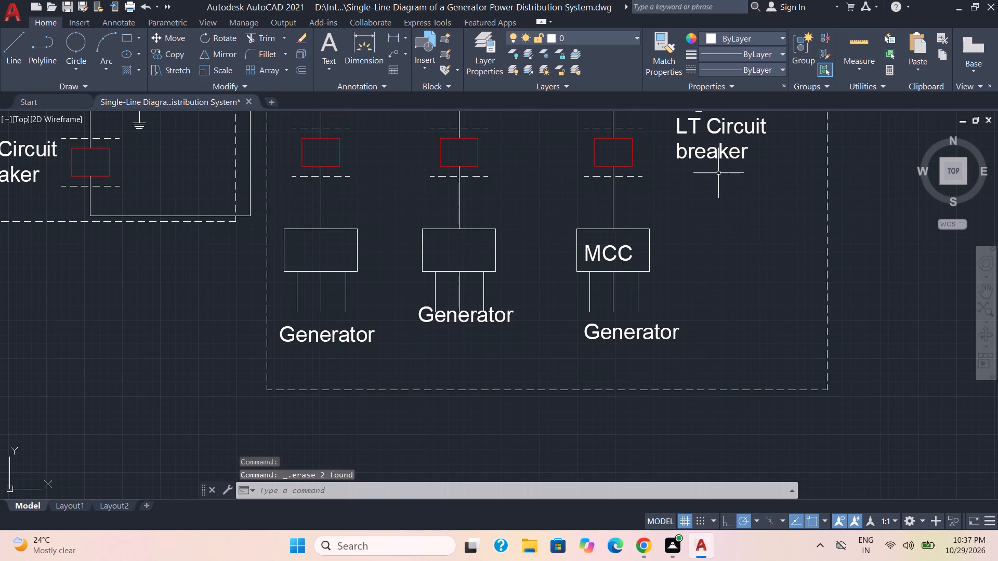
Move the "MCC" label slightly so it sits centred in its feeder box.
click(622, 251)
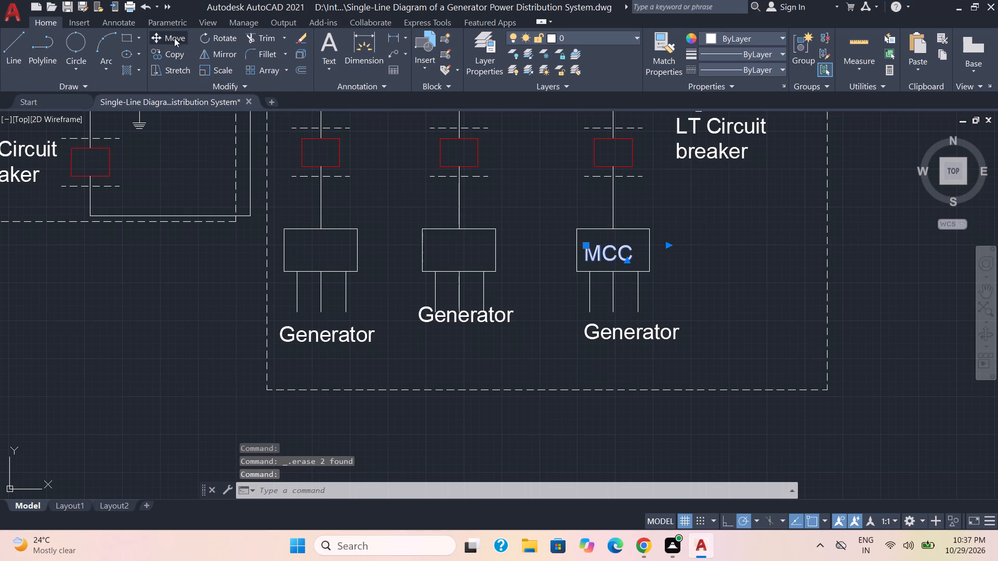
click(174, 38)
scroll(659, 292, up, 1)
click(573, 229)
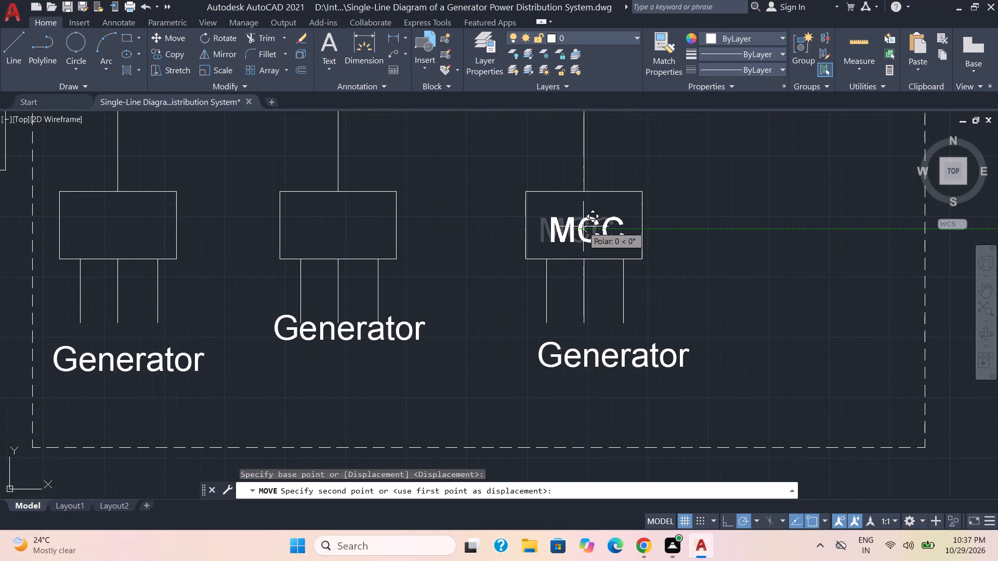
scroll(583, 226, up, 2)
click(570, 217)
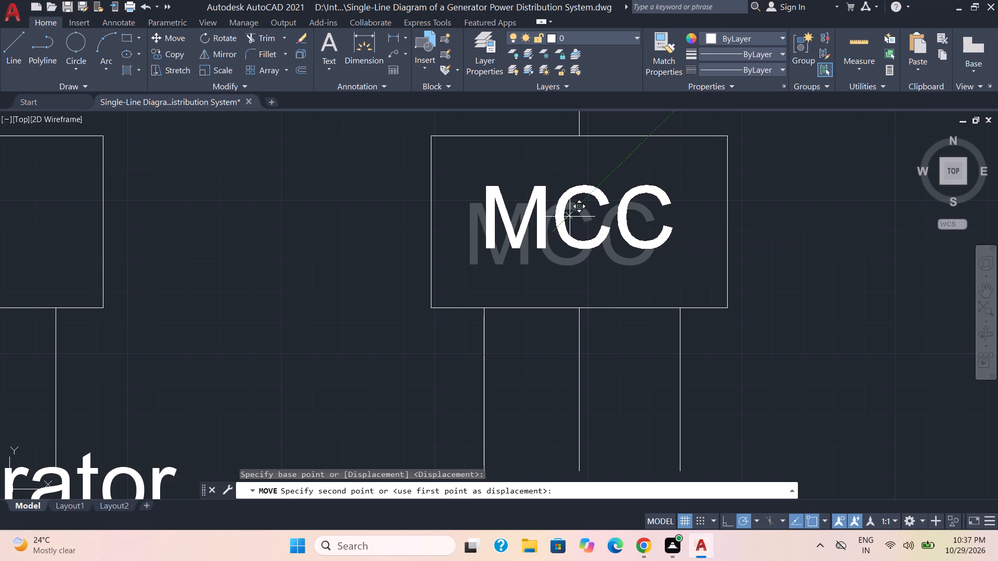
Copy the "MCC" label horizontally into the middle and farthest empty feeder boxes.
scroll(598, 250, down, 3)
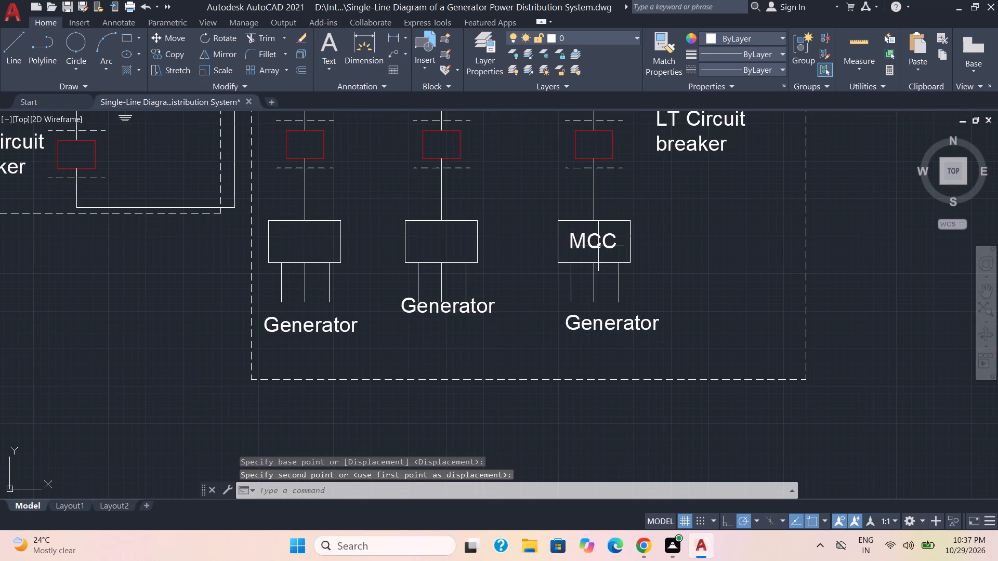
click(598, 246)
click(179, 51)
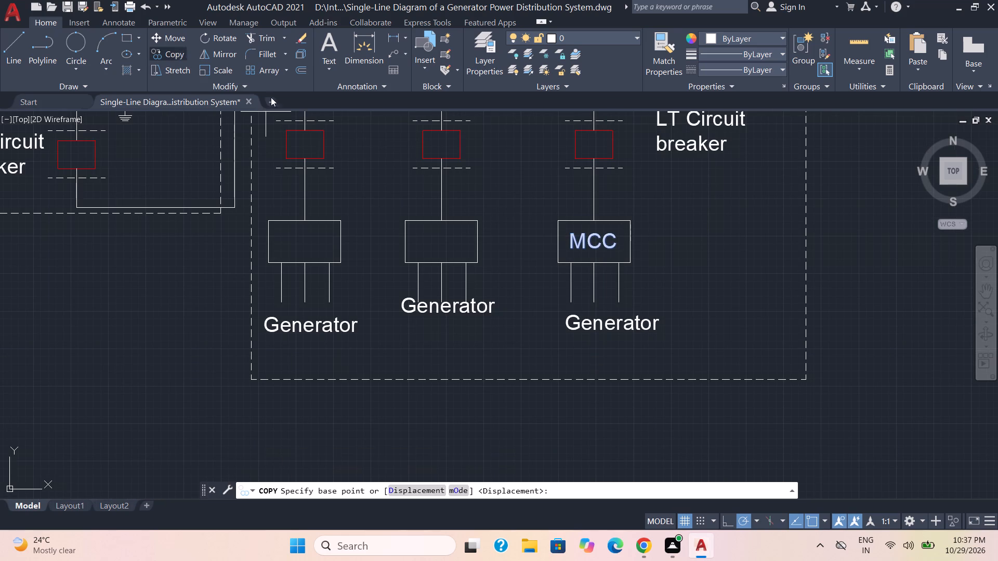
click(592, 241)
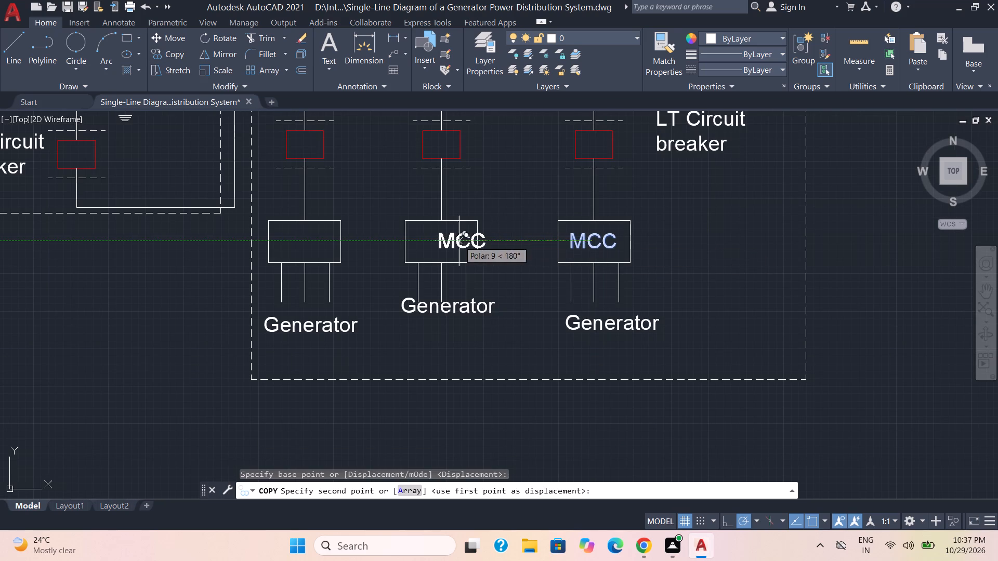
click(440, 241)
click(299, 243)
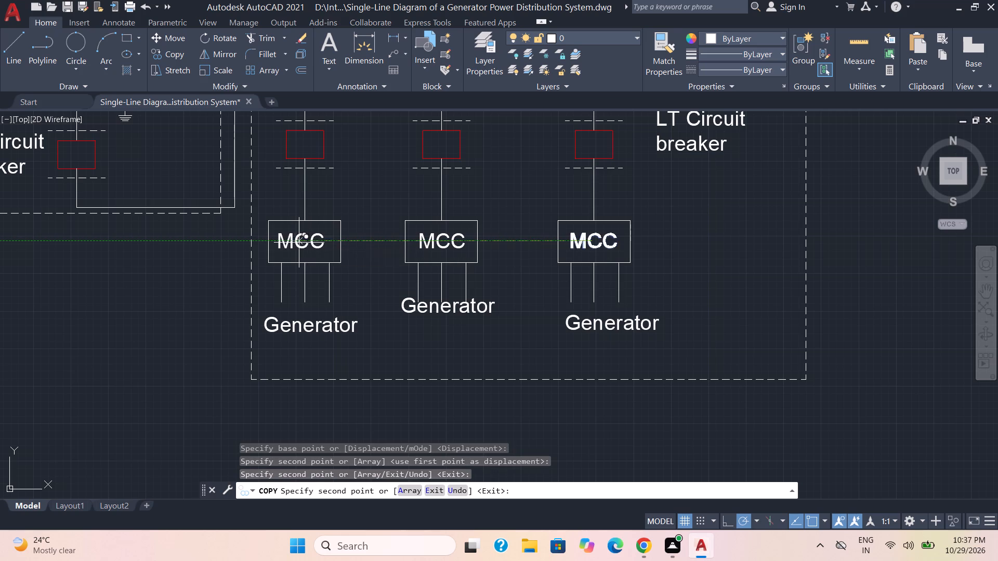
key(Escape)
Delete the "Generator" labels below the outgoing lines of the middle MCC box and the one nearest the curved symbol.
middle_drag(475, 344, 567, 279)
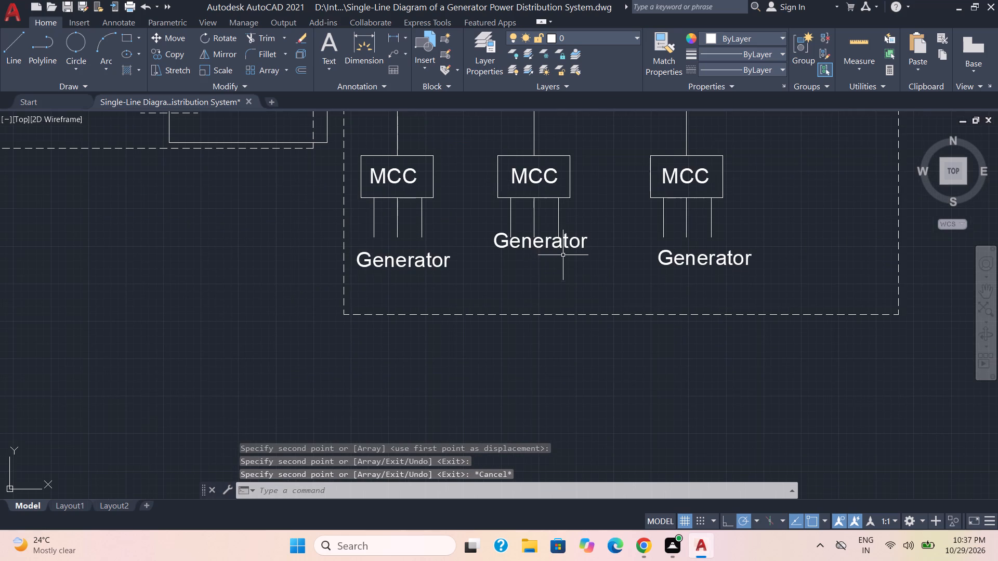
click(570, 242)
click(723, 264)
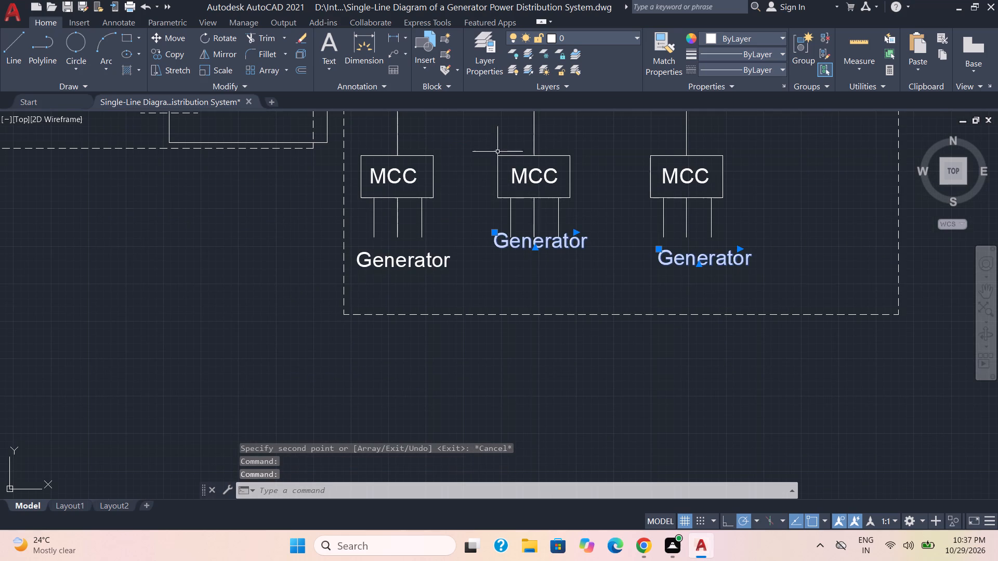
key(Delete)
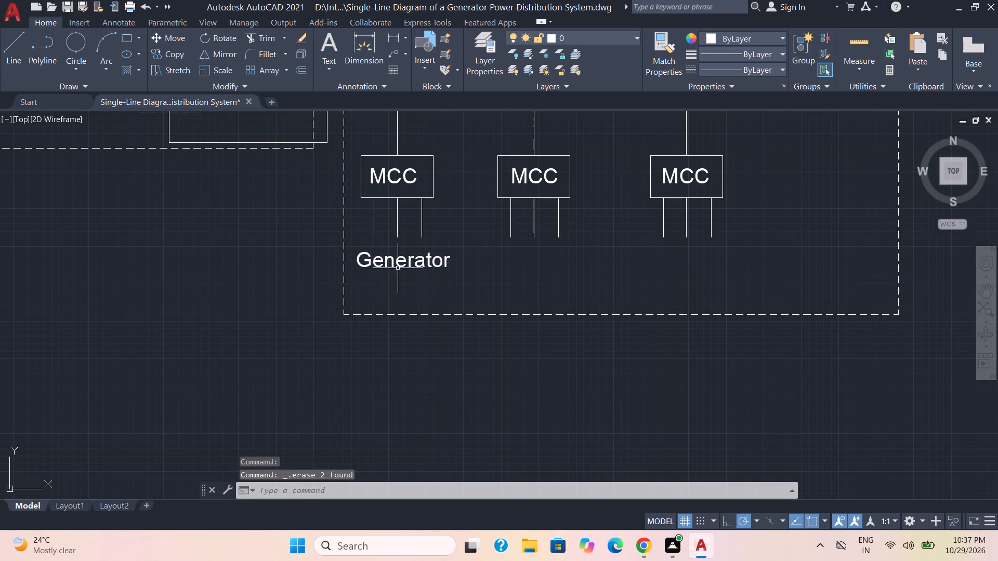
Replace the "Generator" label below the first MCC box's outgoing lines with "Feeders".
double_click(398, 268)
drag(447, 259, 352, 261)
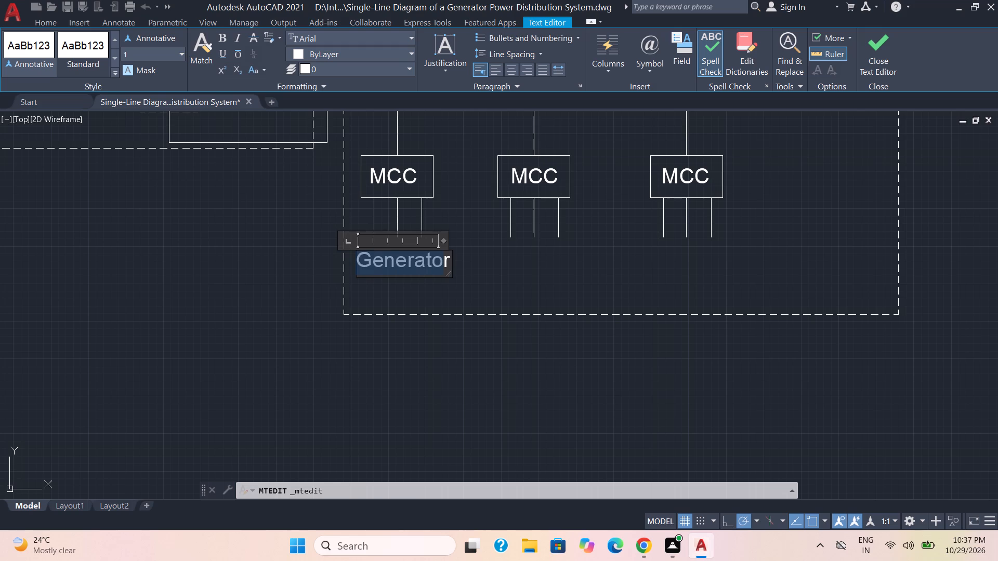
drag(352, 261, 350, 261)
key(BackSpace)
key(Right)
key(BackSpace)
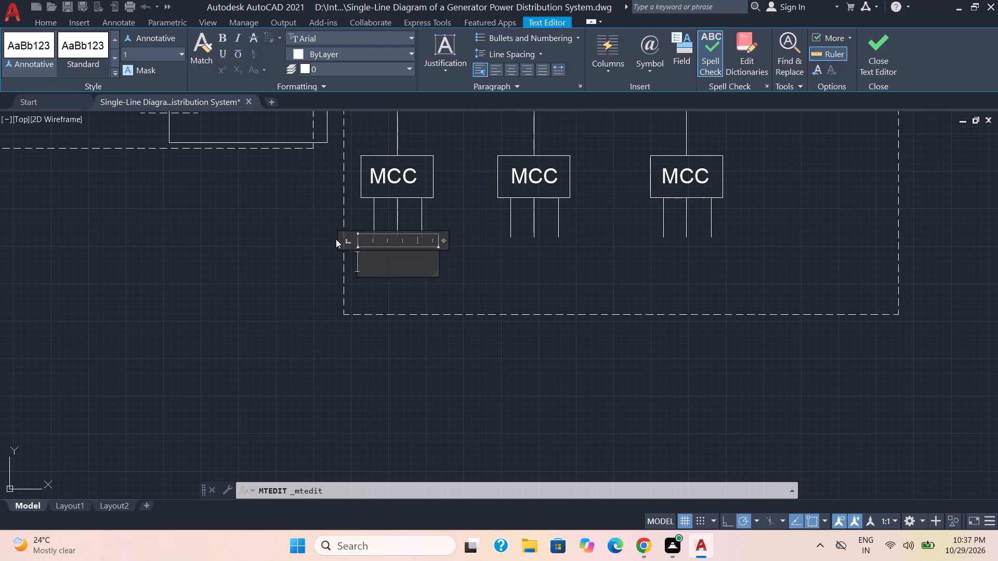
text(fEEDERS)
key(BackSpace)
key(BackSpace)
key(BackSpace)
key(BackSpace)
key(BackSpace)
key(BackSpace)
key(BackSpace)
key(BackSpace)
key(BackSpace)
key(BackSpace)
key(BackSpace)
key(BackSpace)
key(BackSpace)
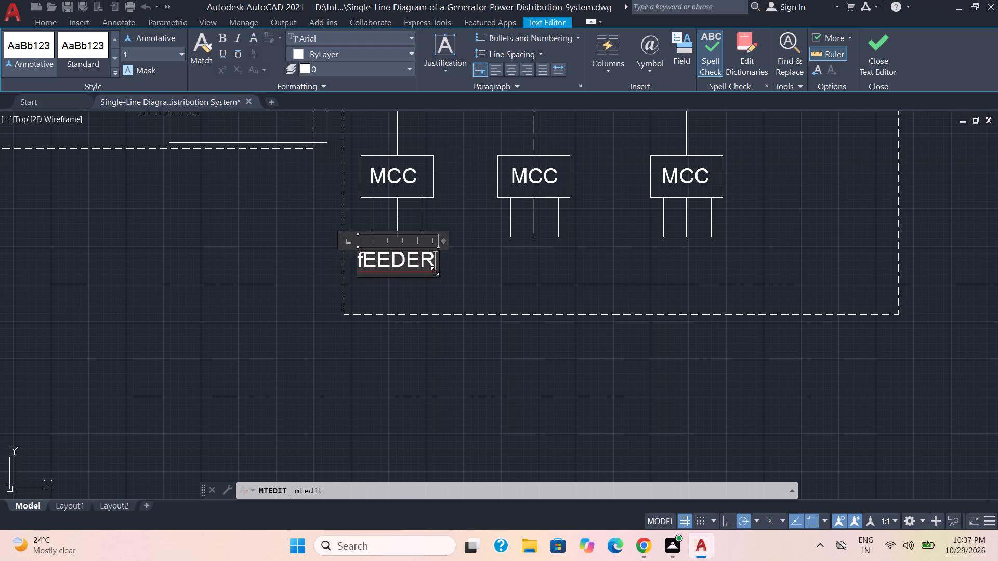
key(f)
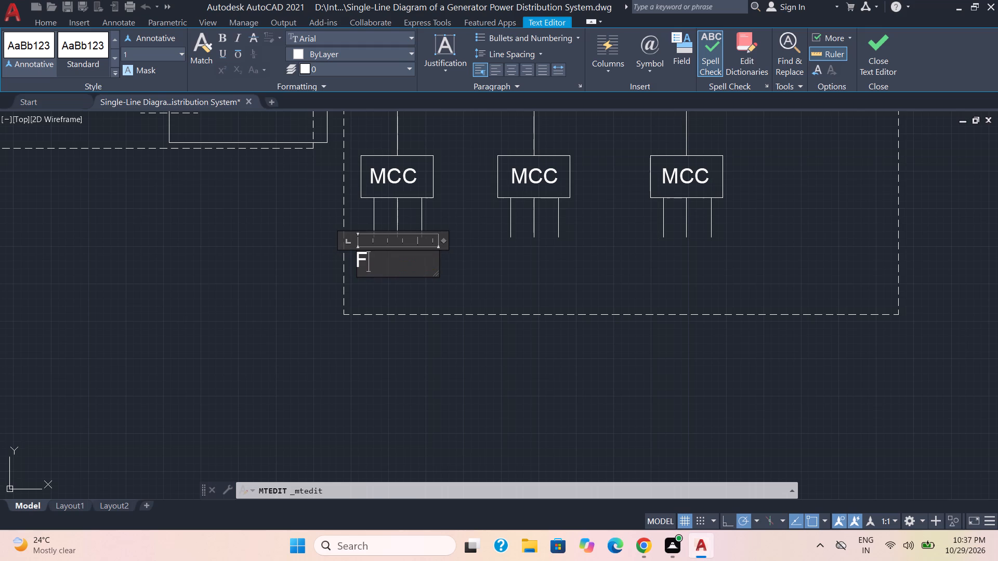
text(eeders)
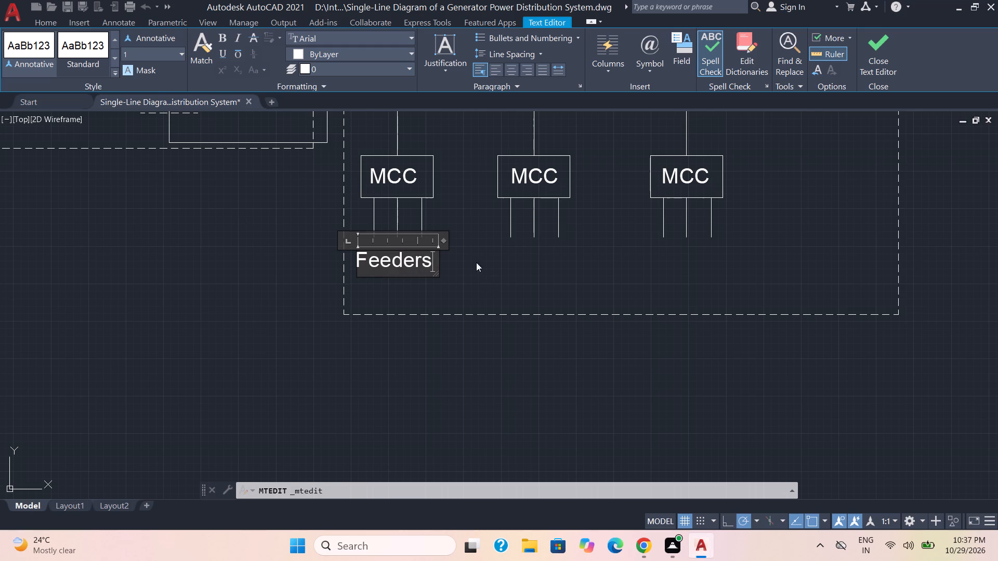
click(468, 275)
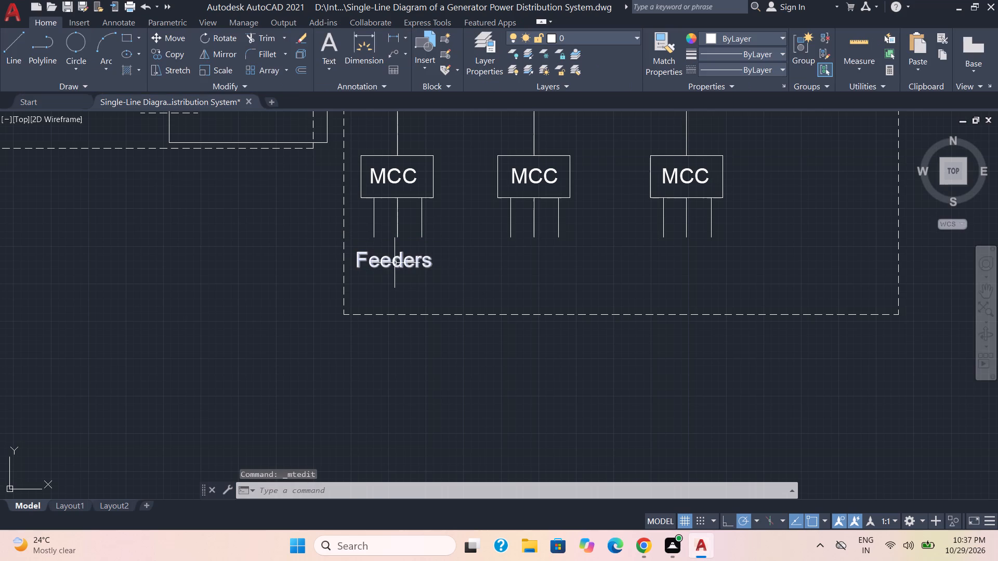
Copy the "Feeders" label horizontally to below the outgoing lines of the middle and farthest MCC boxes.
click(395, 263)
click(170, 51)
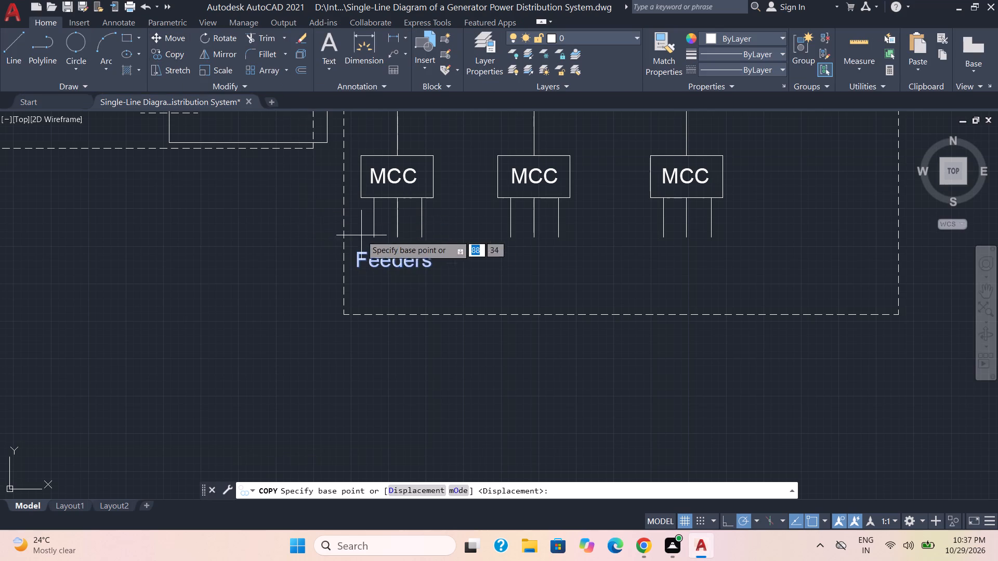
click(393, 264)
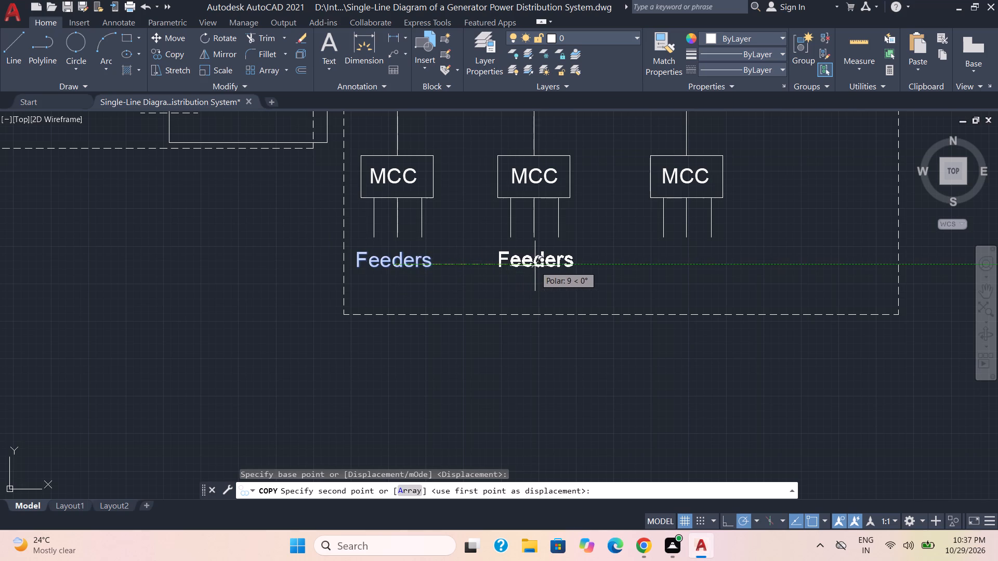
click(535, 266)
click(690, 269)
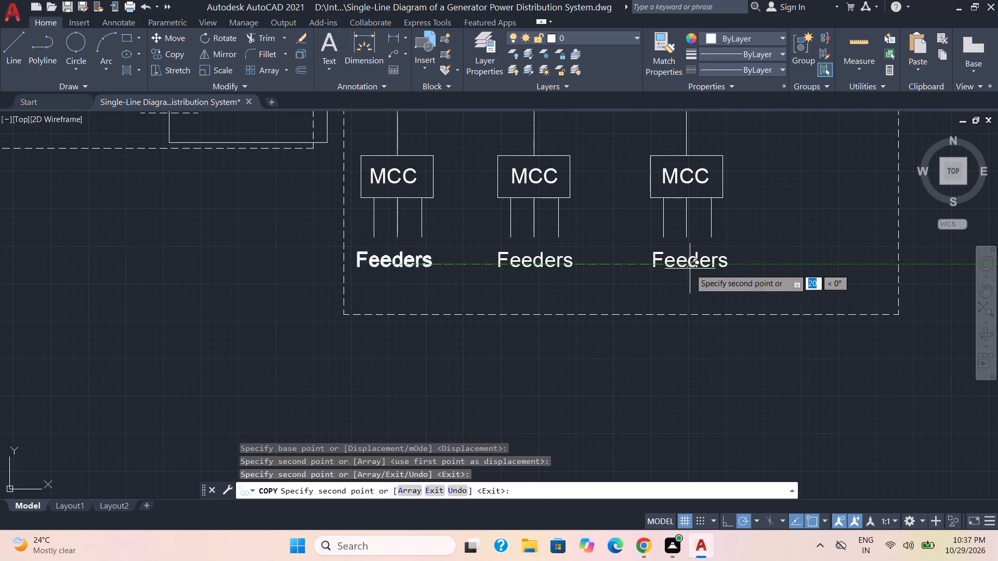
key(Escape)
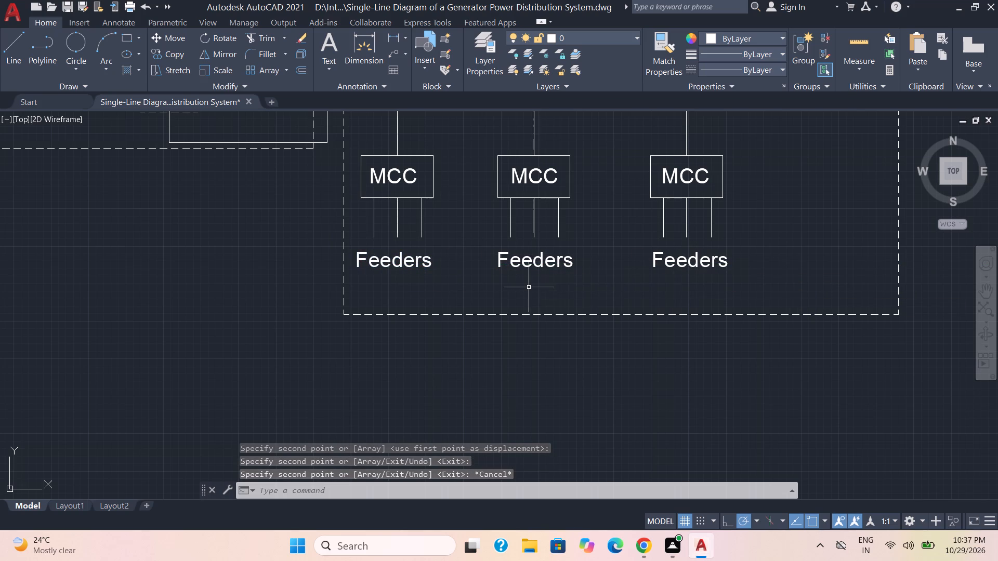
Save the drawing with the completed MCC and feeder labels.
scroll(528, 287, down, 1)
key(ctrl+s)
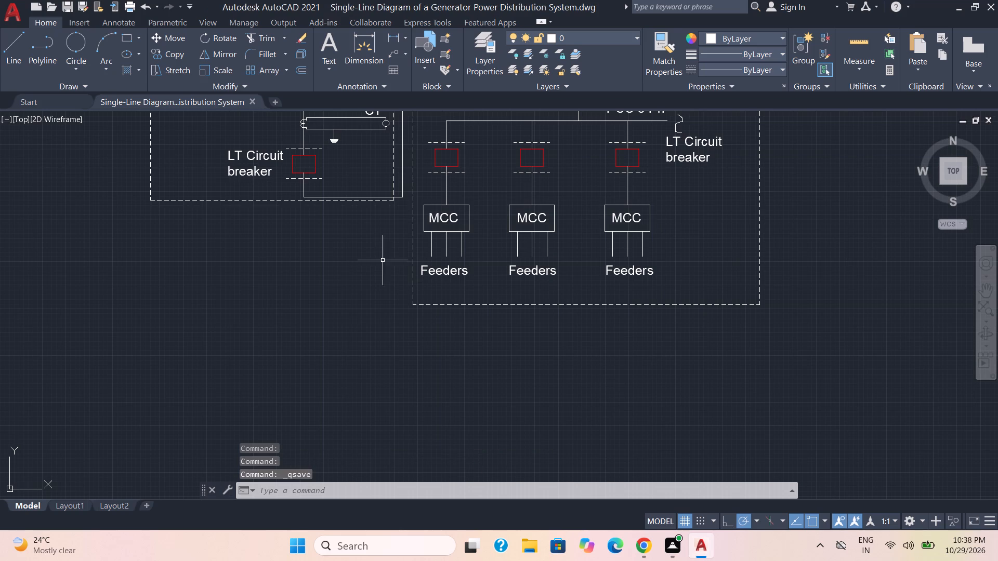
Add the multiline text "A" inside the small circle at the end of the upper CT symbol.
middle_drag(392, 244, 401, 368)
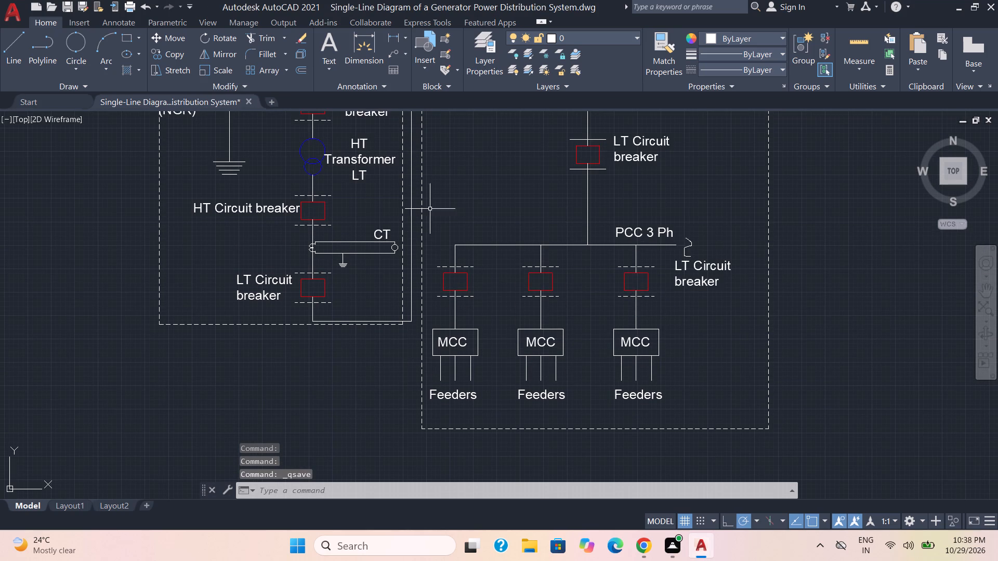
middle_drag(459, 193, 518, 308)
scroll(461, 236, up, 1)
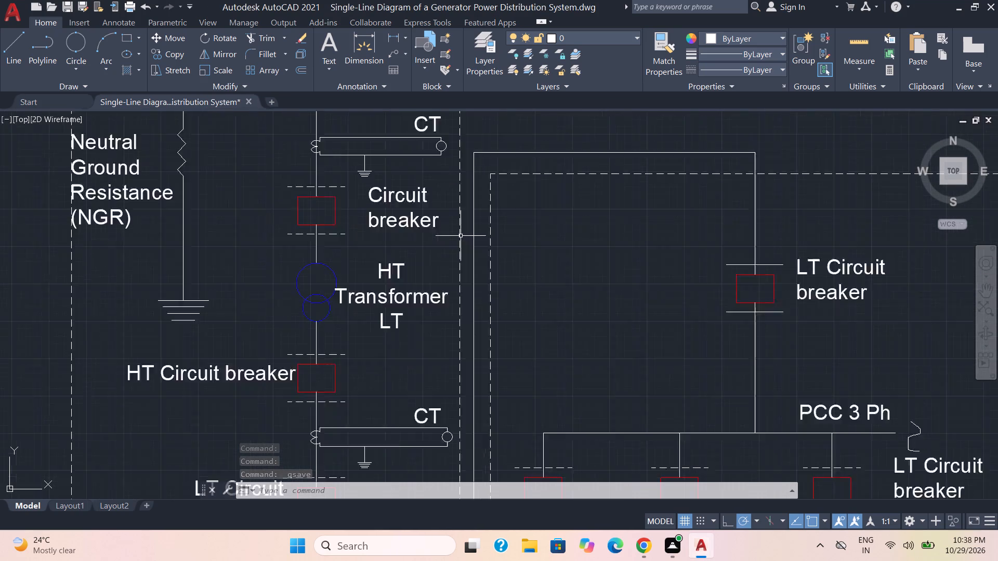
scroll(461, 236, up, 1)
middle_drag(446, 195, 459, 351)
scroll(437, 265, up, 3)
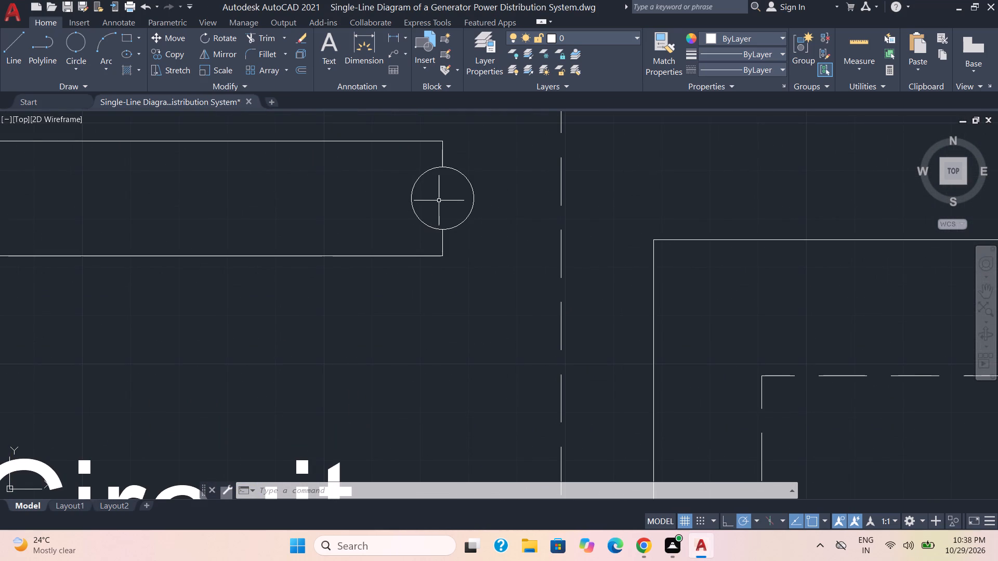
middle_drag(439, 201, 407, 243)
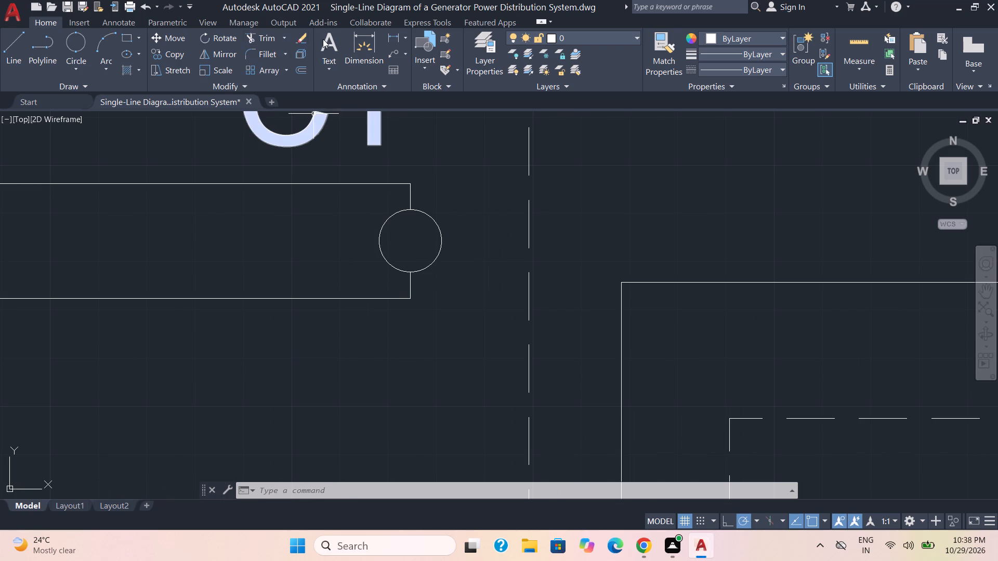
click(325, 43)
click(395, 229)
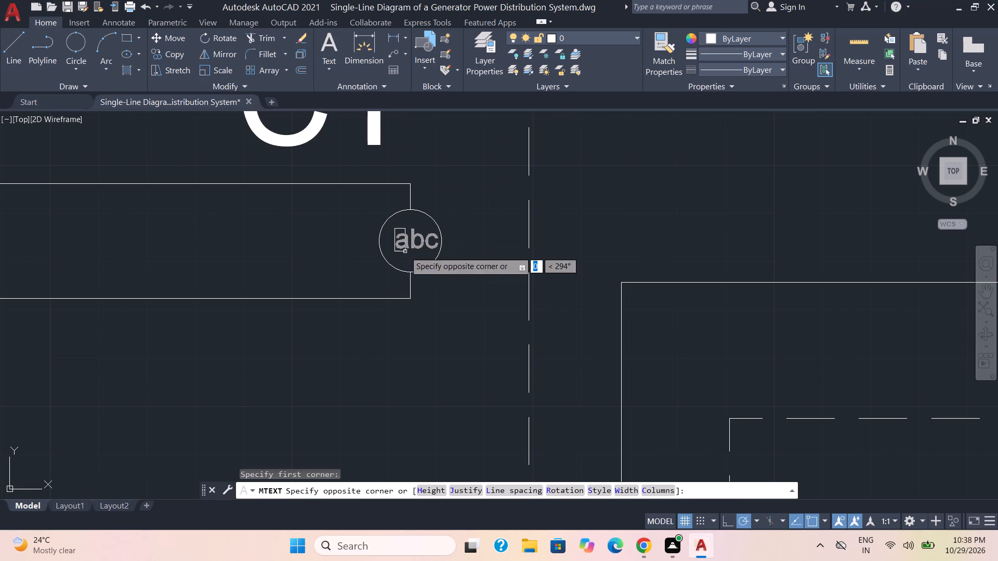
click(431, 257)
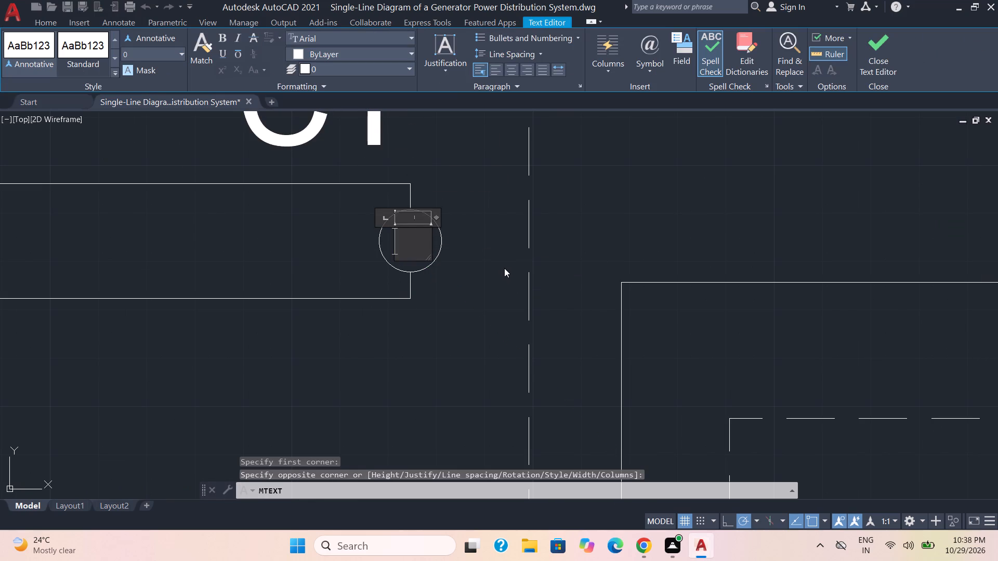
click(504, 293)
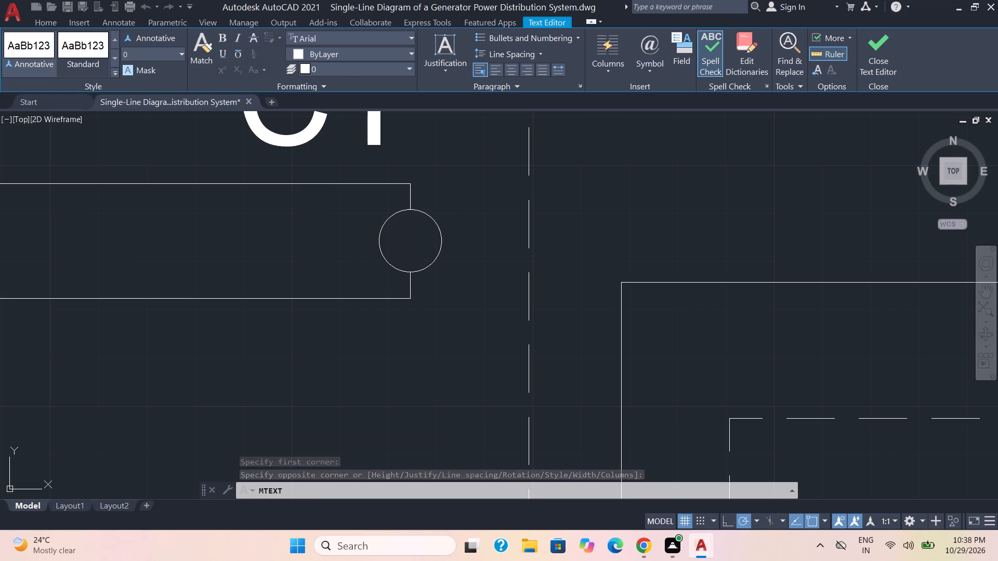
Move the "A" text slightly so it sits centred in the upper CT's circle.
scroll(480, 288, down, 1)
click(432, 260)
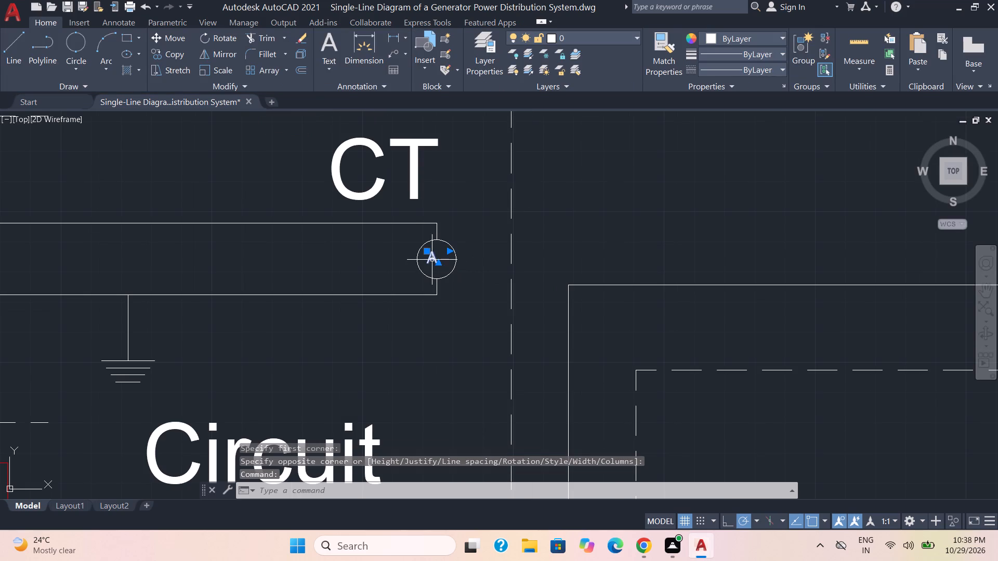
click(167, 38)
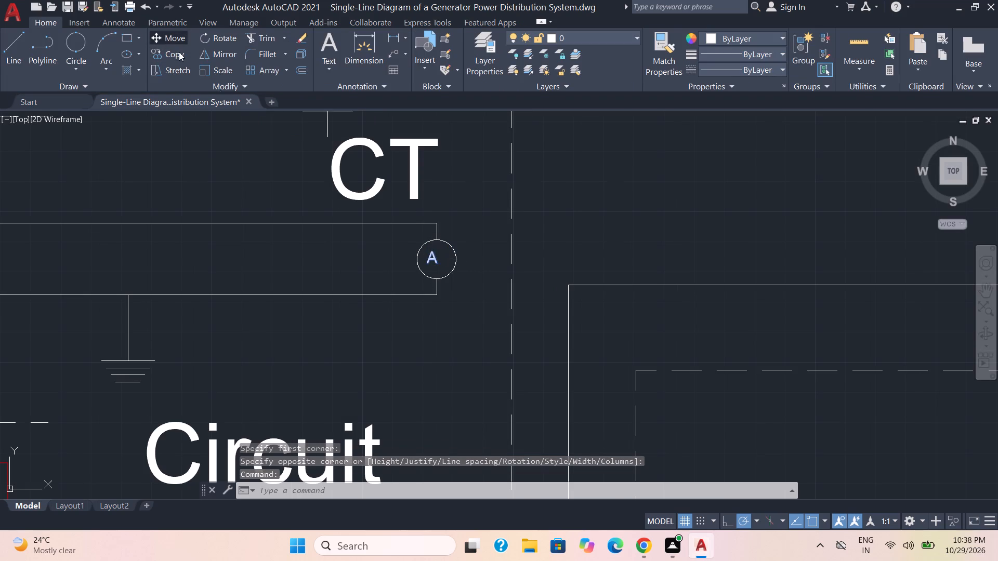
scroll(371, 259, up, 2)
click(517, 259)
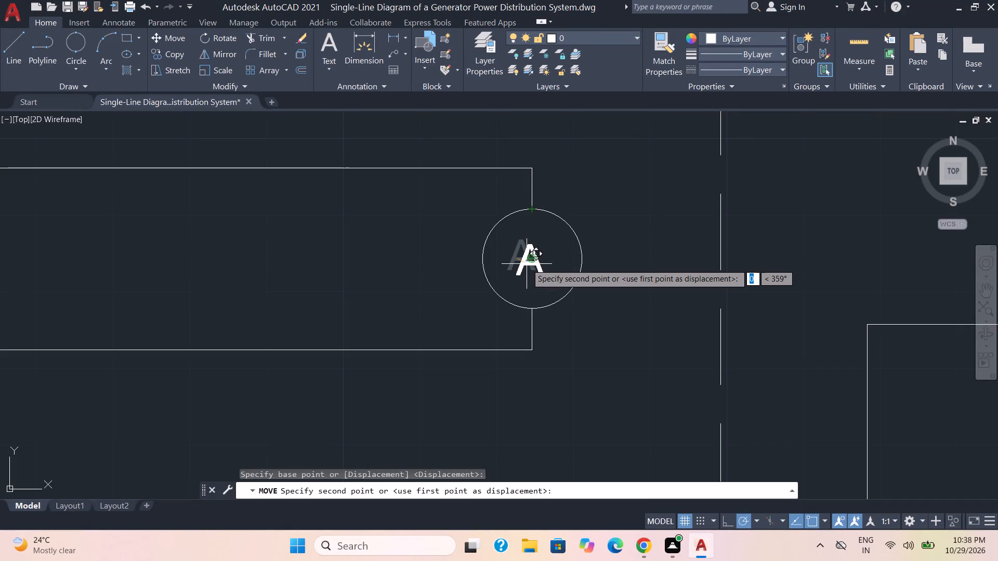
click(527, 264)
Copy the "A" text from the upper CT's circle into the circle of the lower CT.
scroll(575, 330, down, 4)
scroll(579, 314, up, 2)
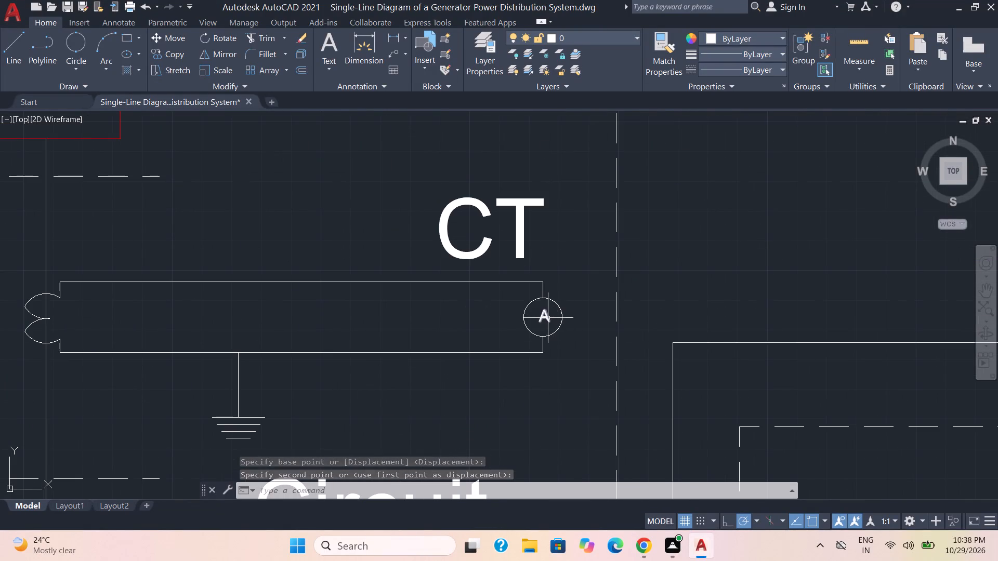
click(548, 318)
click(167, 54)
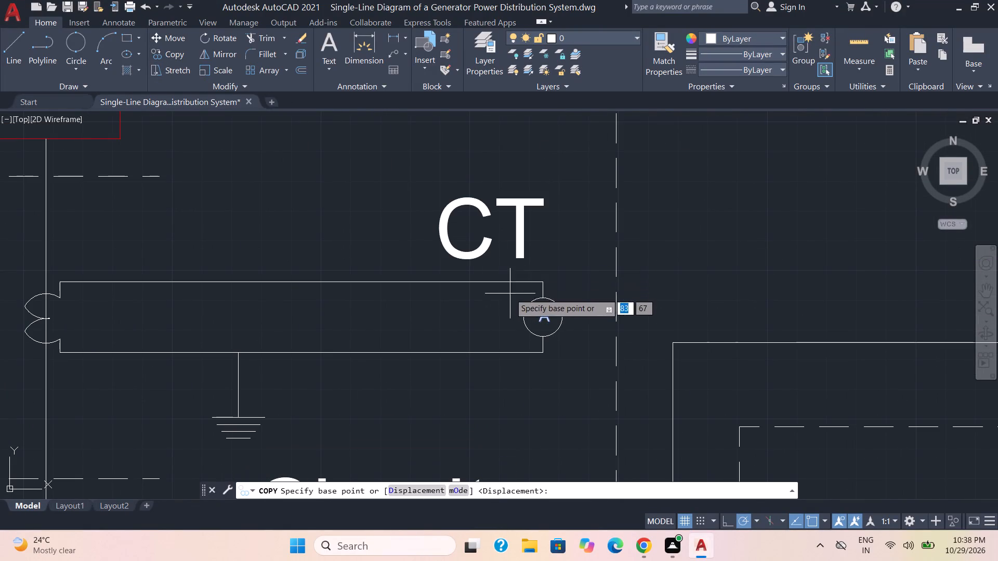
click(543, 320)
scroll(543, 320, down, 4)
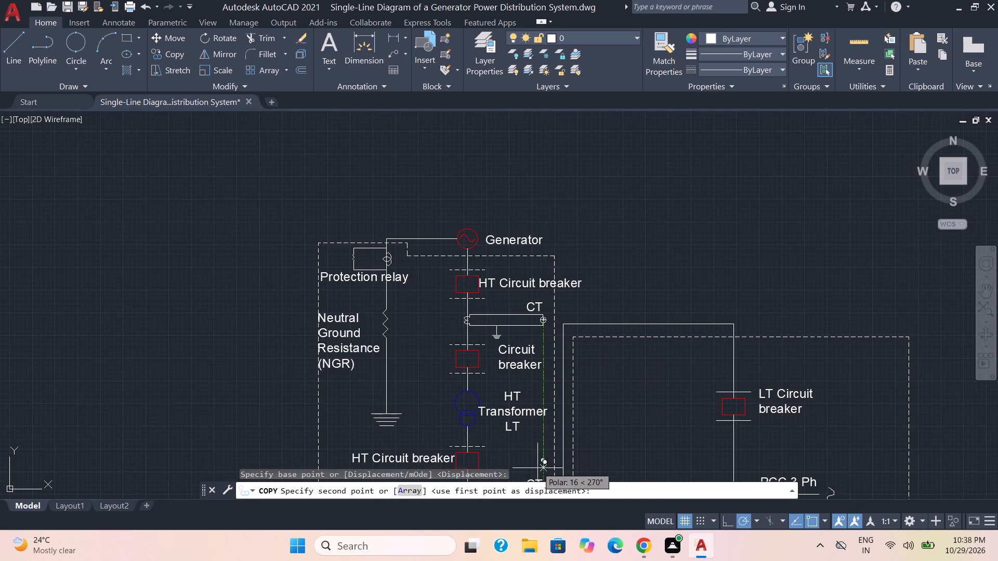
middle_drag(537, 469, 551, 232)
scroll(573, 271, up, 4)
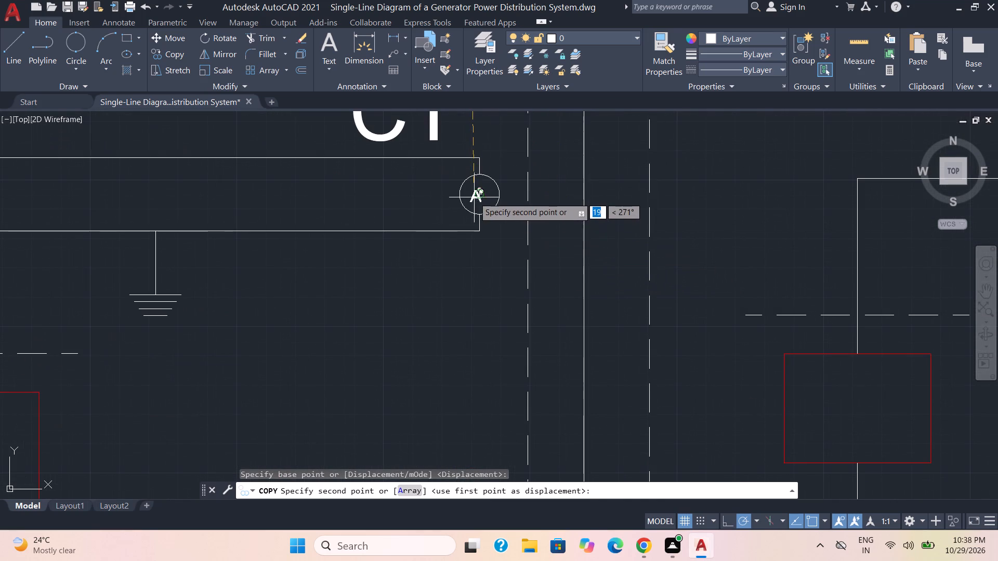
click(480, 194)
key(Escape)
scroll(526, 311, down, 3)
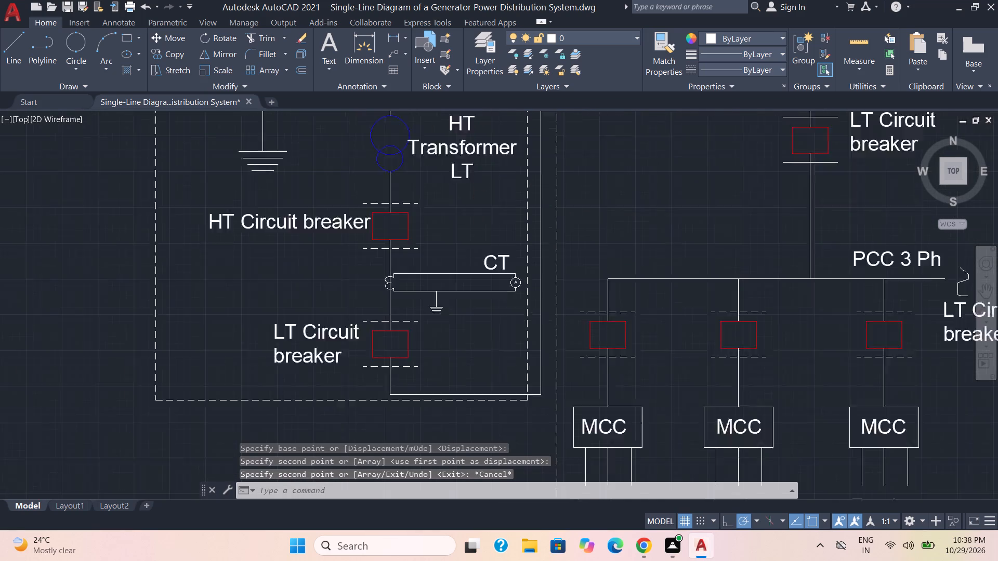
Save the drawing with the entire single-line diagram framed in view.
scroll(529, 311, down, 1)
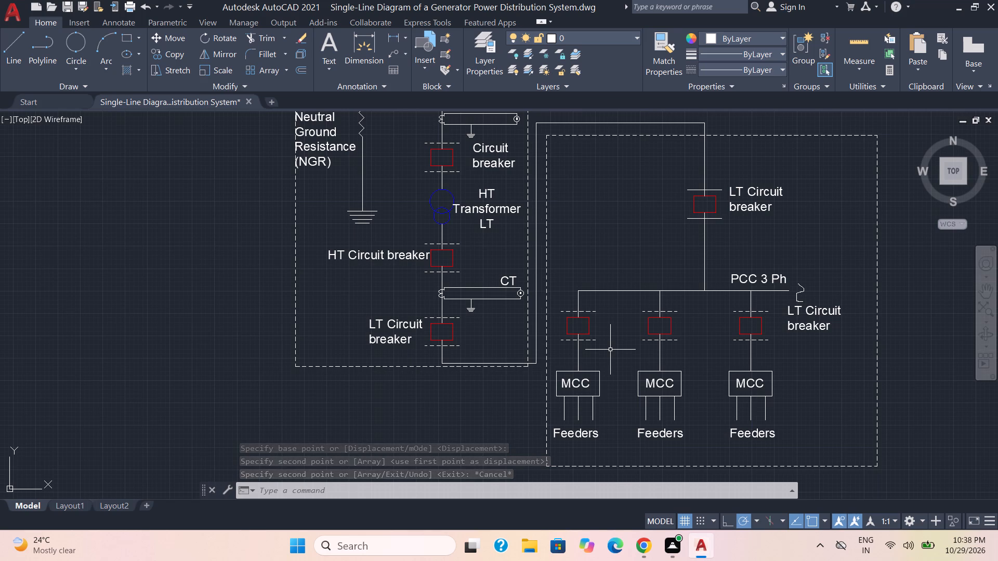
key(ctrl+s)
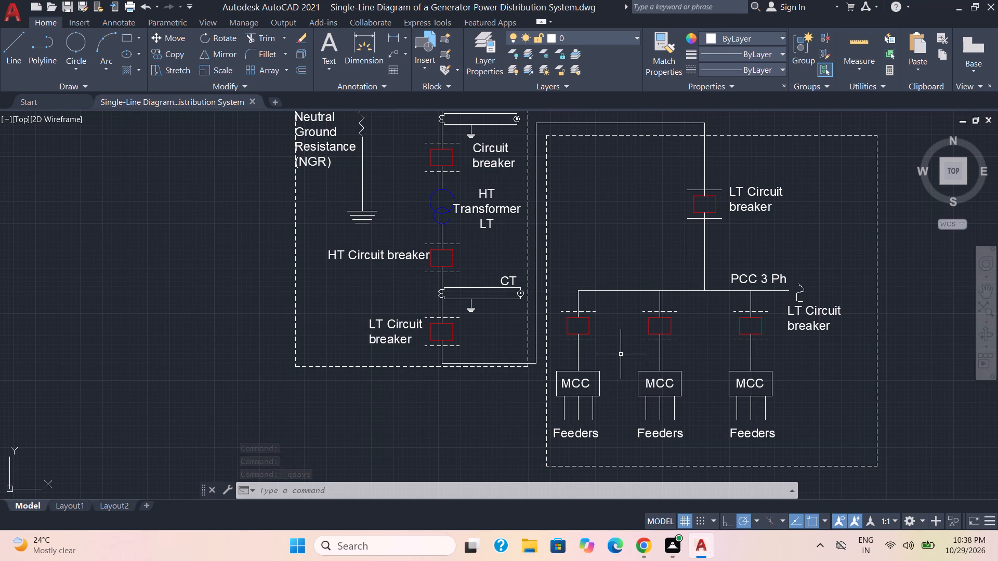
middle_drag(621, 354, 522, 362)
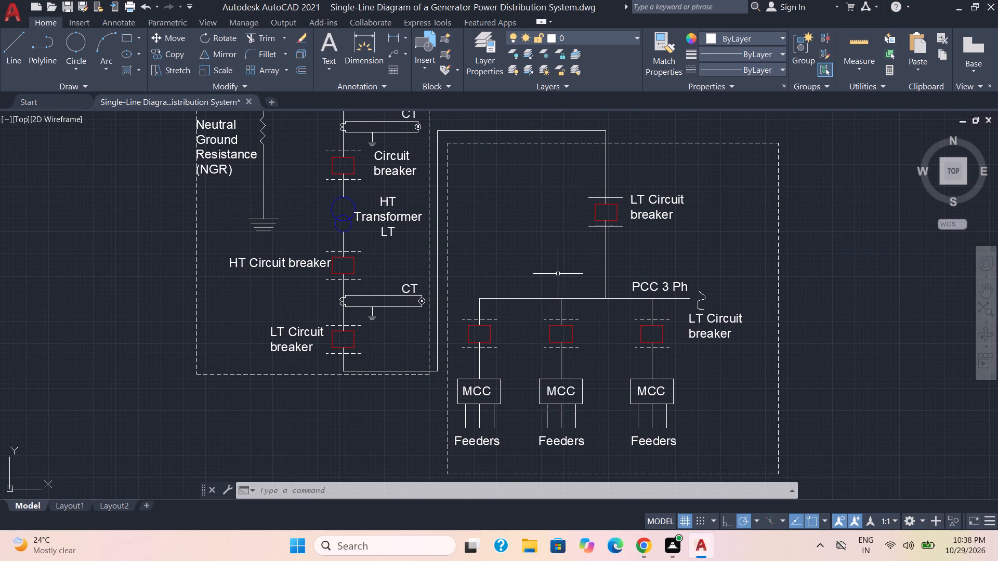
scroll(554, 272, down, 1)
middle_drag(554, 272, 555, 272)
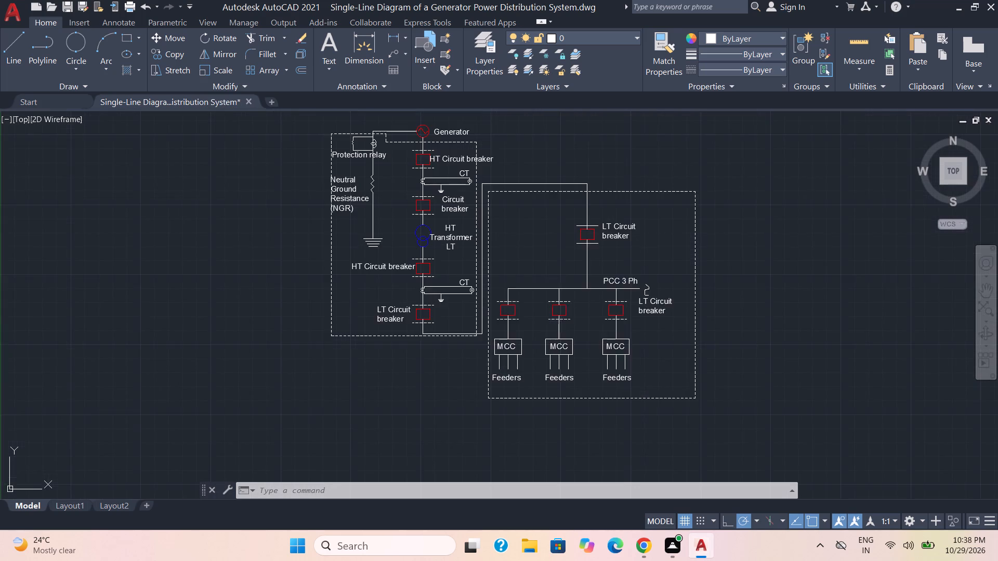
middle_drag(555, 272, 498, 278)
key(ctrl+s)
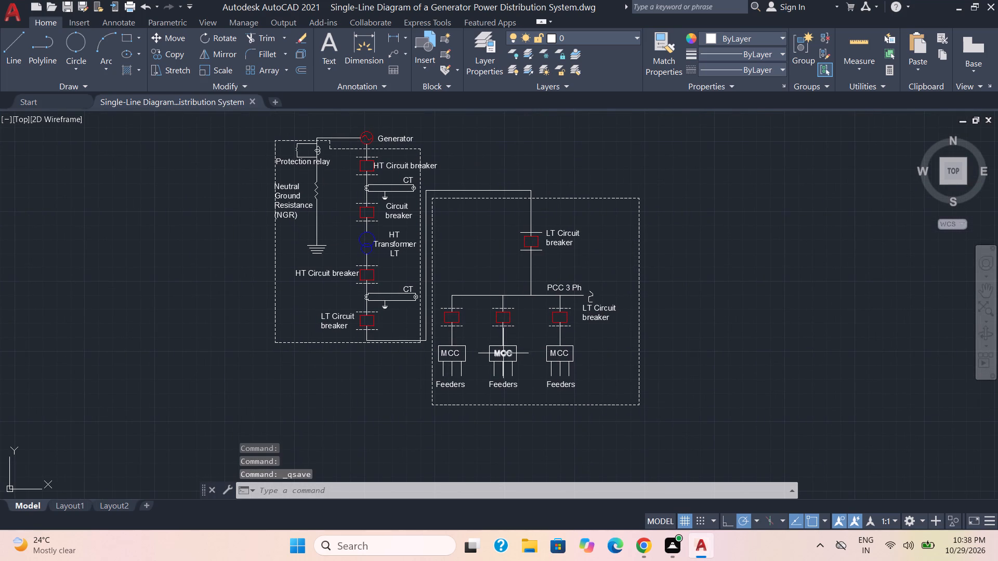
Turn off log file recording with the LOGFILEOFF command.
key(l)
key(o)
key(g)
text(FI)
key(l)
text(EO)
key(g)
key(BackSpace)
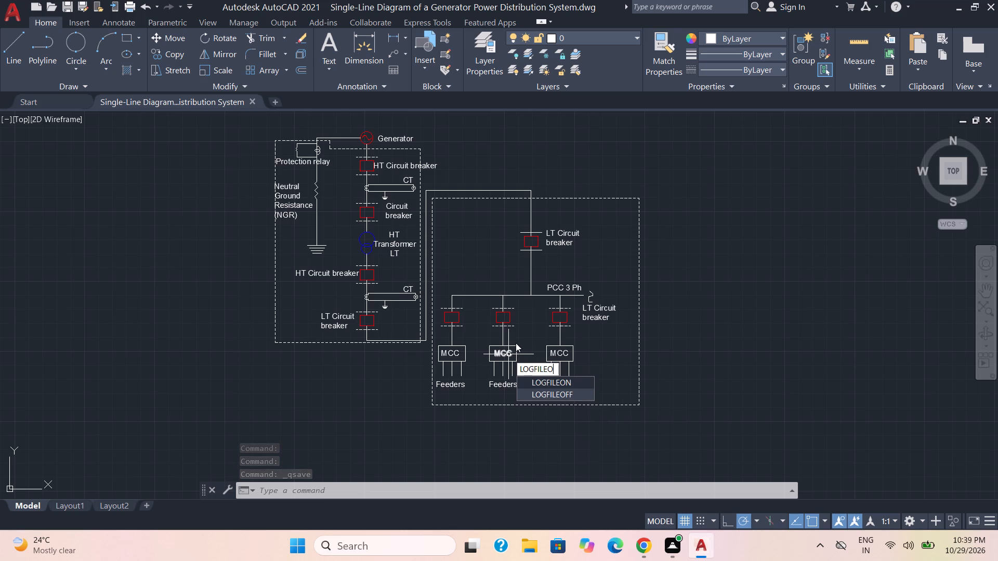
text(FF)
key(Return)
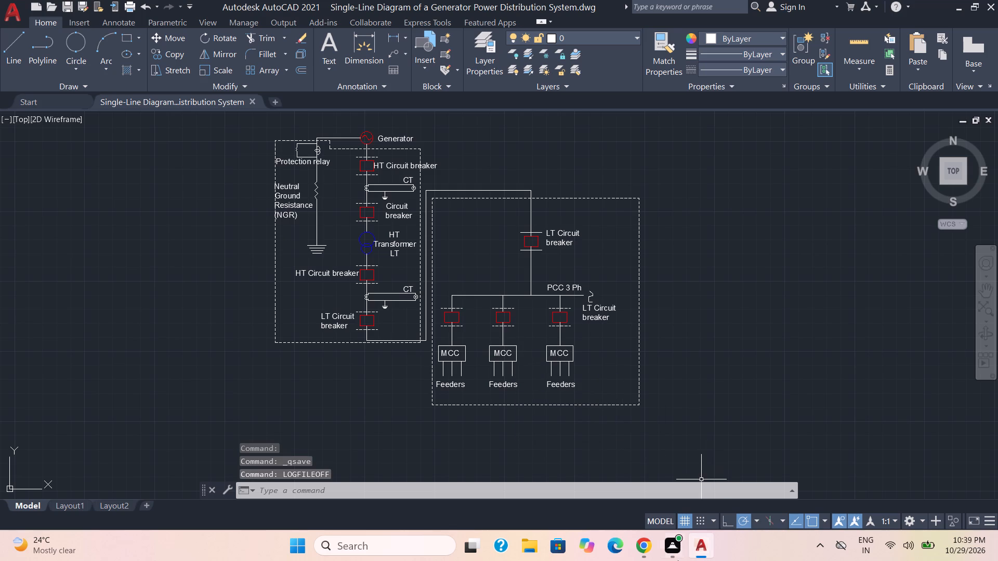
Save the finished single-line diagram drawing.
key(ctrl+s)
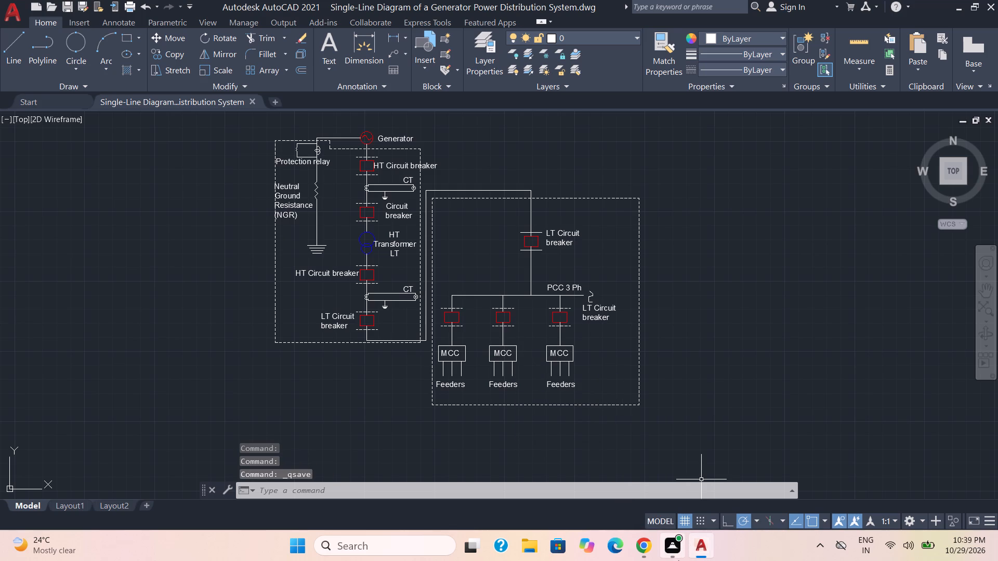